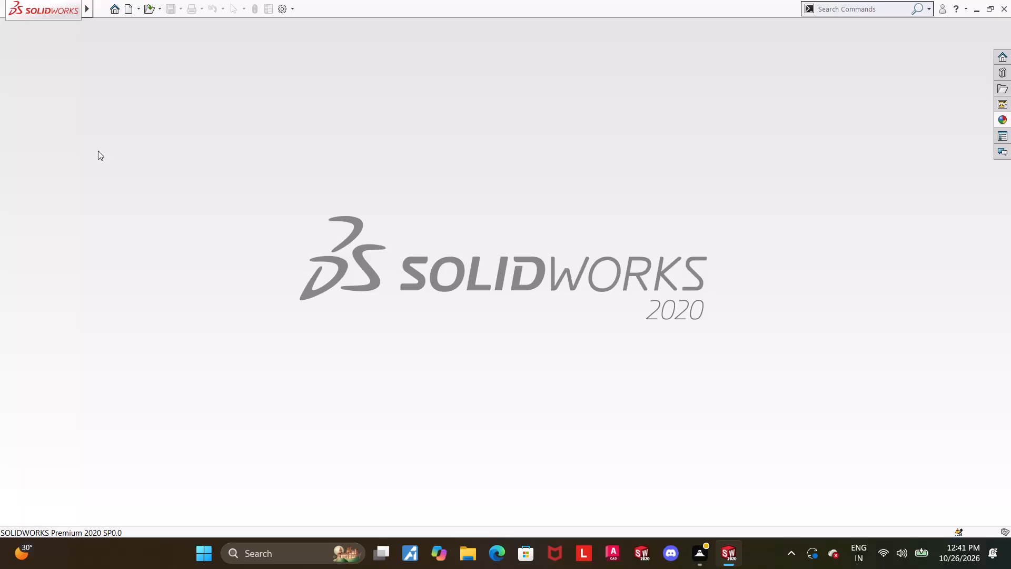
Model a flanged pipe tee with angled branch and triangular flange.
Create a new part document.
{"action": "left_click", "coordinate": [131, 11]}
{"action": "double_click", "coordinate": [270, 254]}
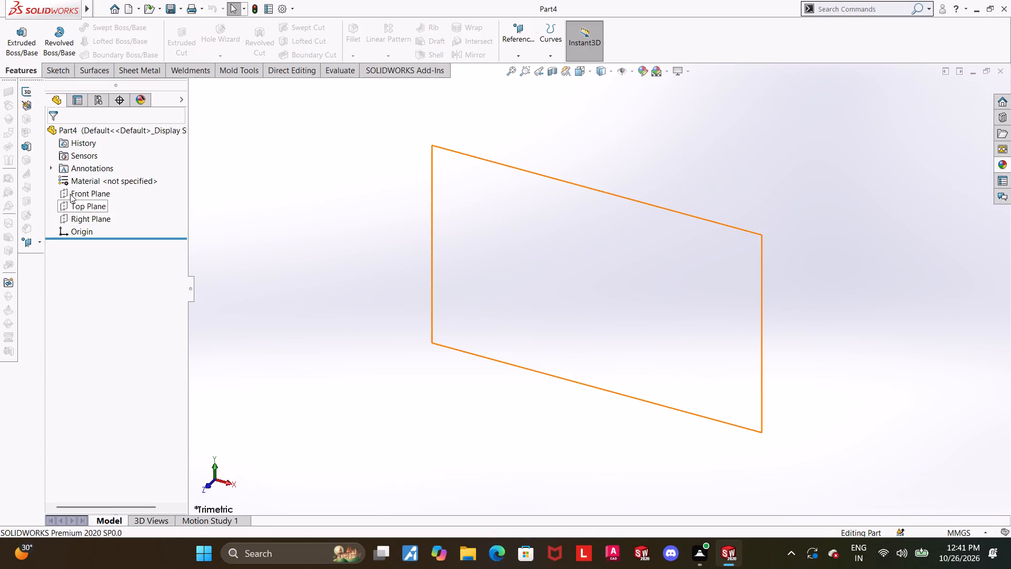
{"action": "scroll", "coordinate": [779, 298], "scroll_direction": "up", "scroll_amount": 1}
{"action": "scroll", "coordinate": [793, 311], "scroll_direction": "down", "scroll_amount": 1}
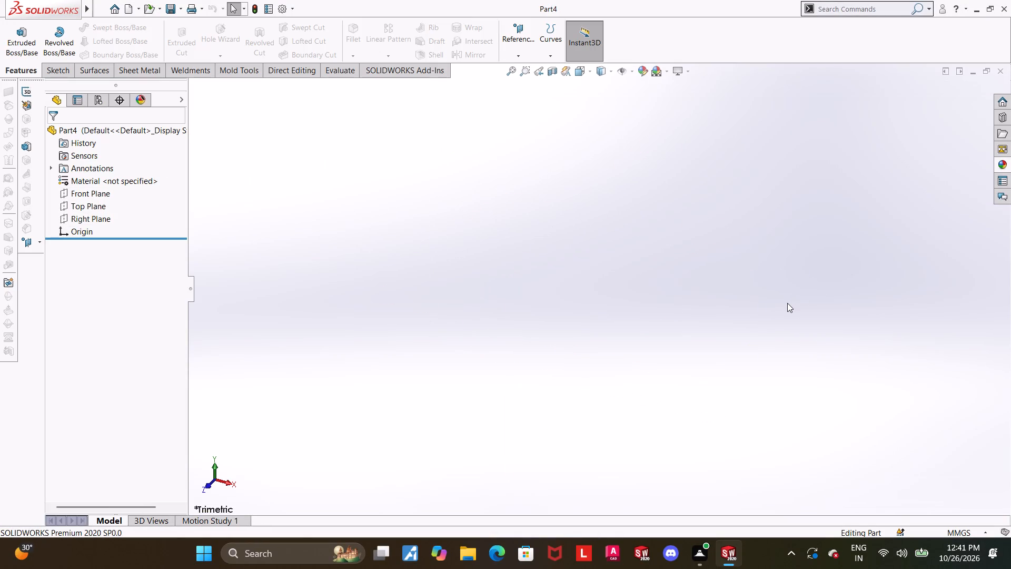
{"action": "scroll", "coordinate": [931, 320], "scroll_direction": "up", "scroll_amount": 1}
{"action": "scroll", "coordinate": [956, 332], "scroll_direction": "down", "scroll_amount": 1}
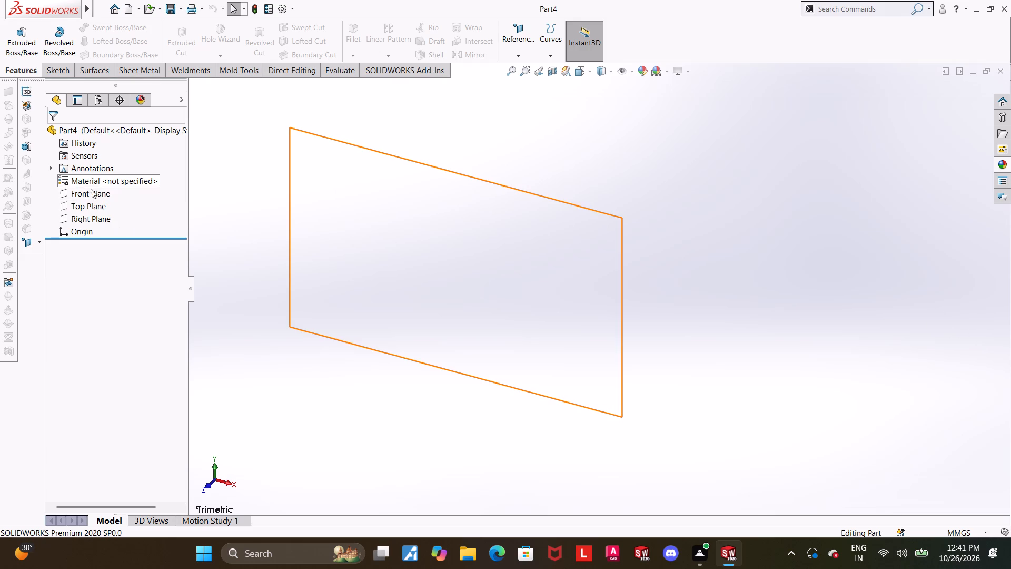
Start a Front Plane sketch and draw the lower flange leftward from the origin, about 80 mm long, 13 mm thick, with a 53 mm upper edge.
{"action": "left_click", "coordinate": [91, 193]}
{"action": "left_click", "coordinate": [105, 178]}
{"action": "left_click", "coordinate": [102, 24]}
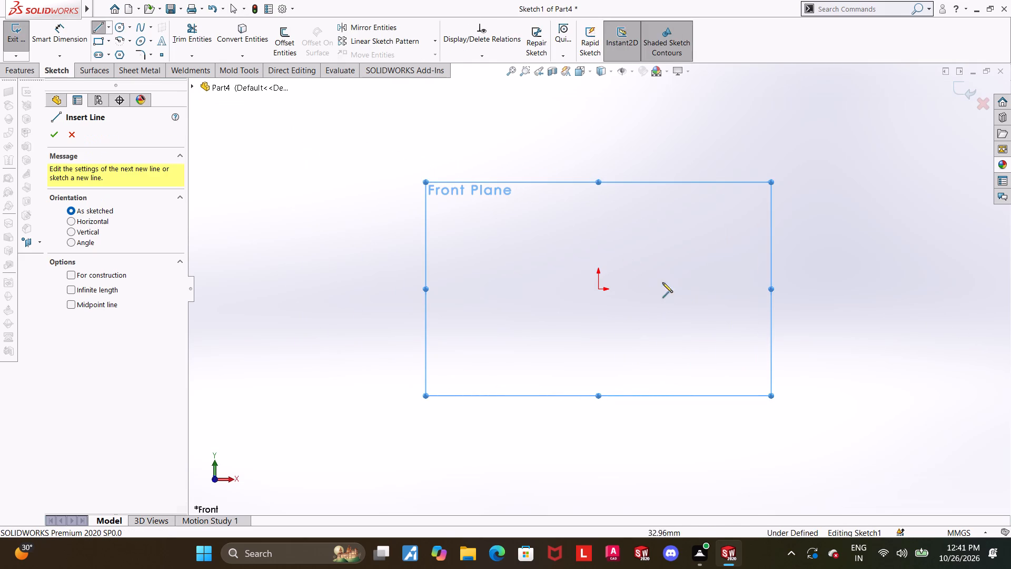
{"action": "left_click", "coordinate": [600, 287]}
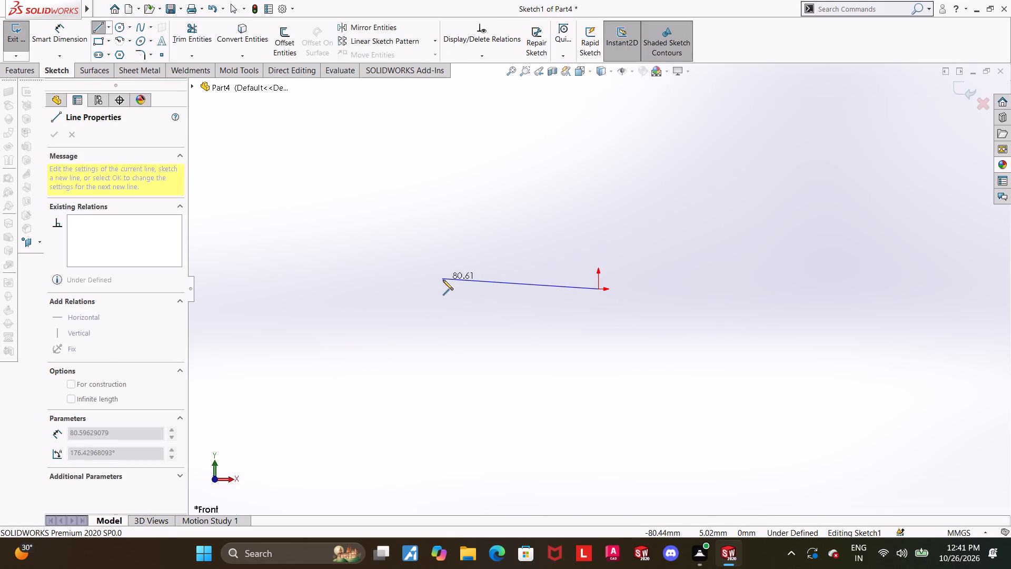
{"action": "left_click", "coordinate": [443, 288]}
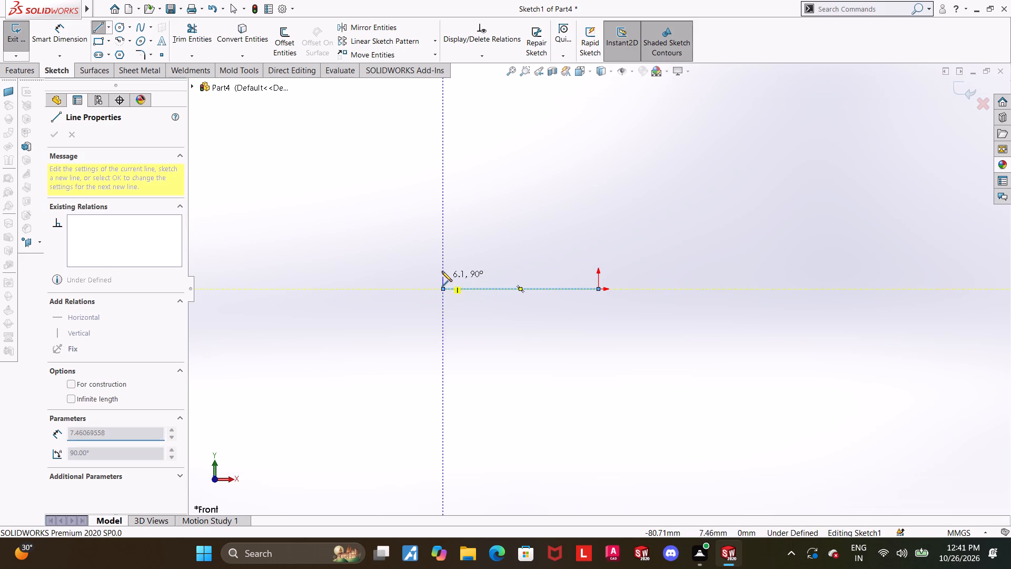
{"action": "left_click", "coordinate": [444, 264]}
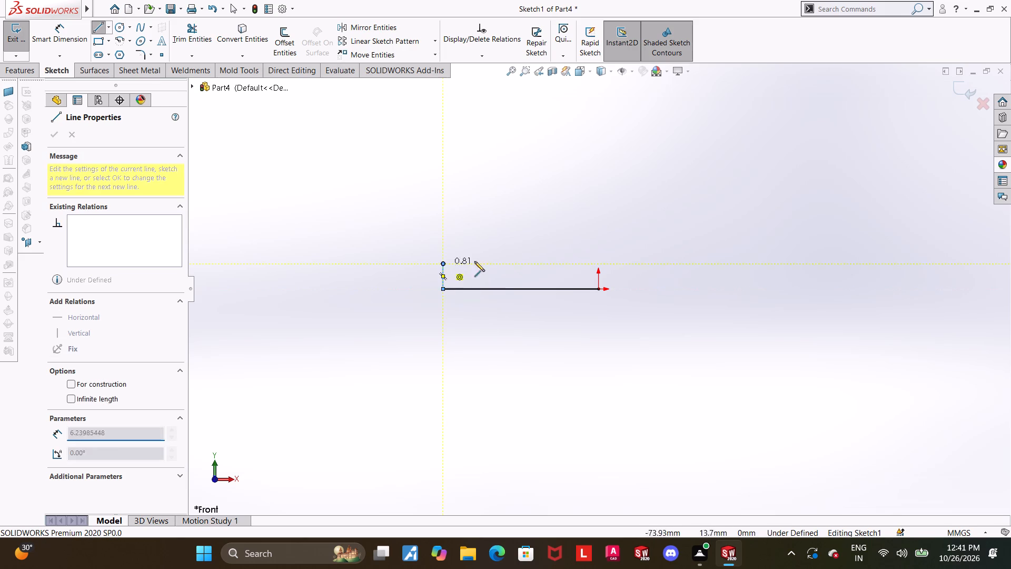
{"action": "left_click", "coordinate": [546, 261]}
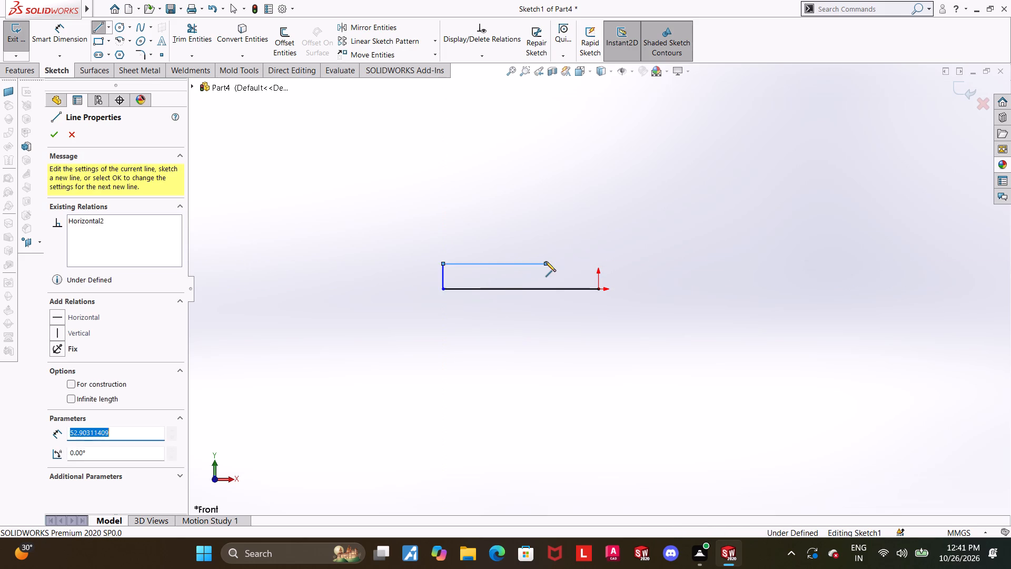
Draw the web edge about 162.5 mm upward, add an upper flange about 80 mm long, and close the 195 mm tall profile at the origin.
{"action": "scroll", "coordinate": [546, 261], "scroll_direction": "up", "scroll_amount": 6}
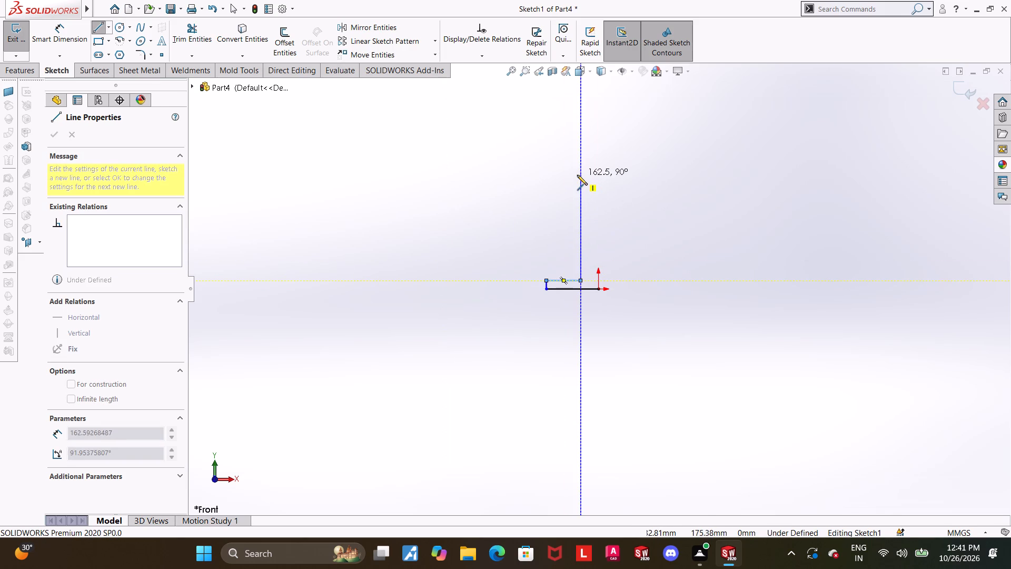
{"action": "left_click", "coordinate": [581, 175]}
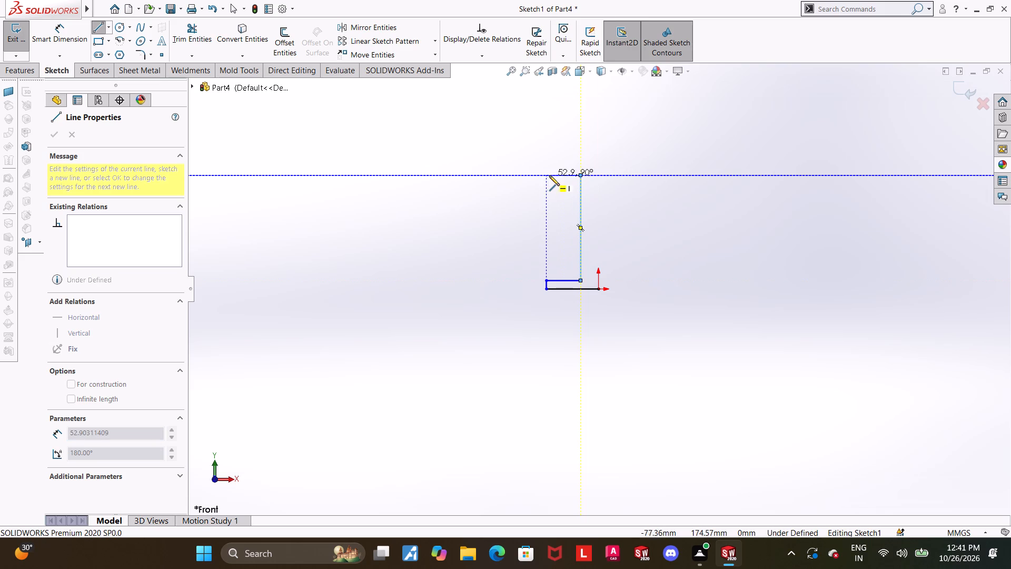
{"action": "left_click", "coordinate": [549, 175]}
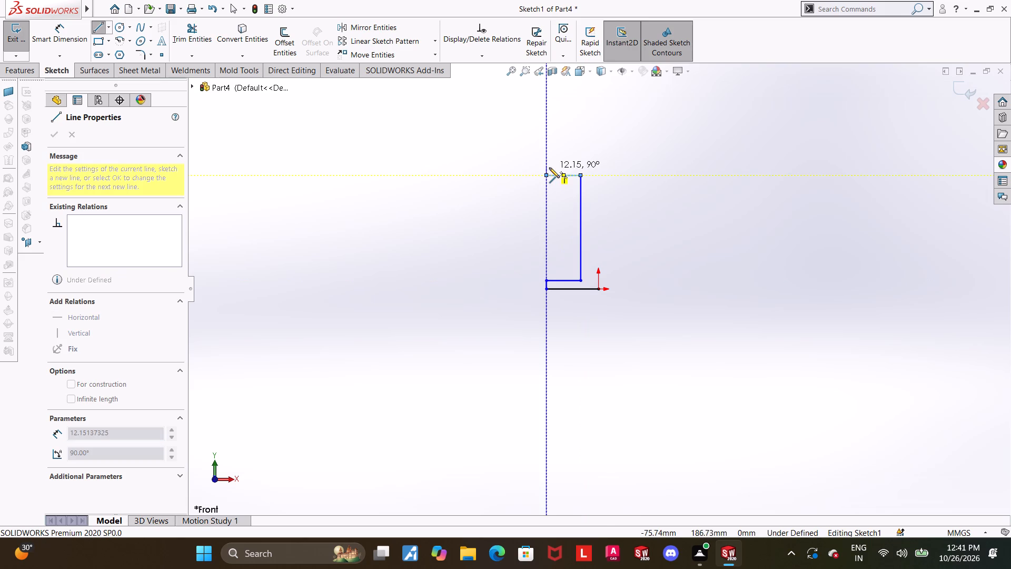
{"action": "left_click", "coordinate": [549, 162]}
{"action": "left_click", "coordinate": [600, 161]}
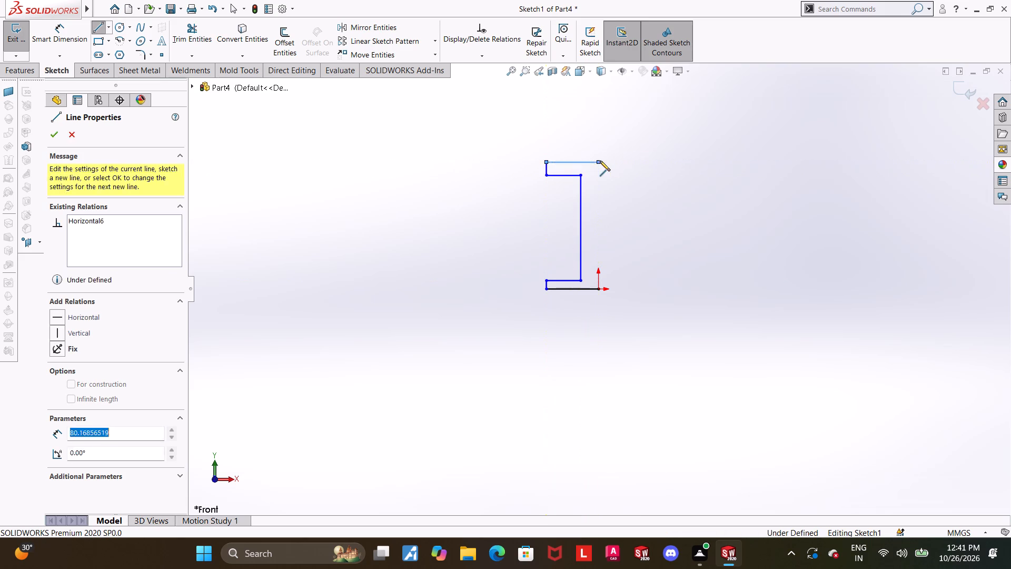
{"action": "left_click", "coordinate": [599, 289]}
{"action": "key", "text": "Escape"}
{"action": "scroll", "coordinate": [596, 172], "scroll_direction": "down", "scroll_amount": 2}
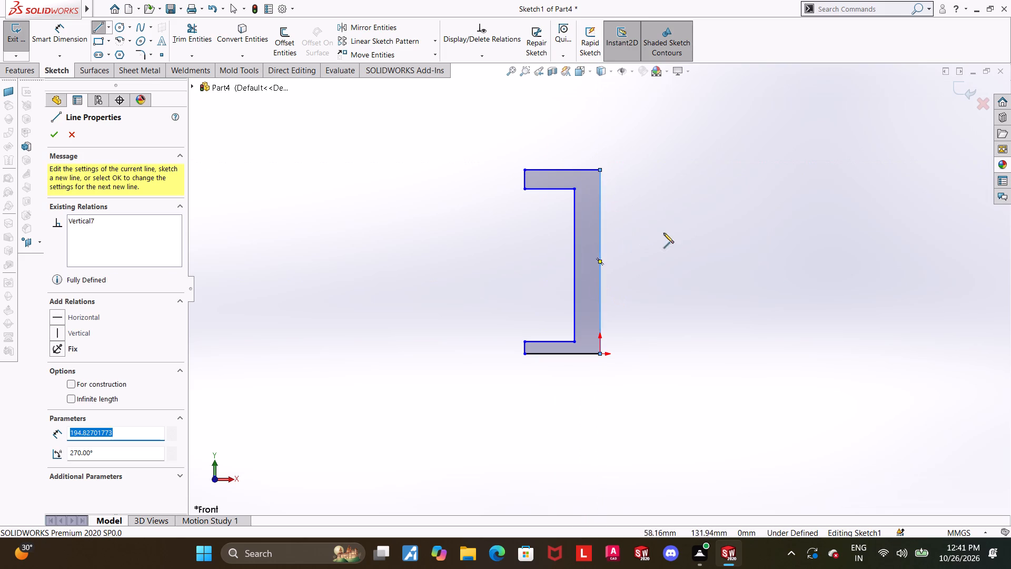
{"action": "key", "text": "Escape"}
{"action": "key", "text": "Escape"}
Dimension the lower flange's thickness as 14 mm.
{"action": "left_click", "coordinate": [76, 35]}
{"action": "scroll", "coordinate": [563, 239], "scroll_direction": "down", "scroll_amount": 1}
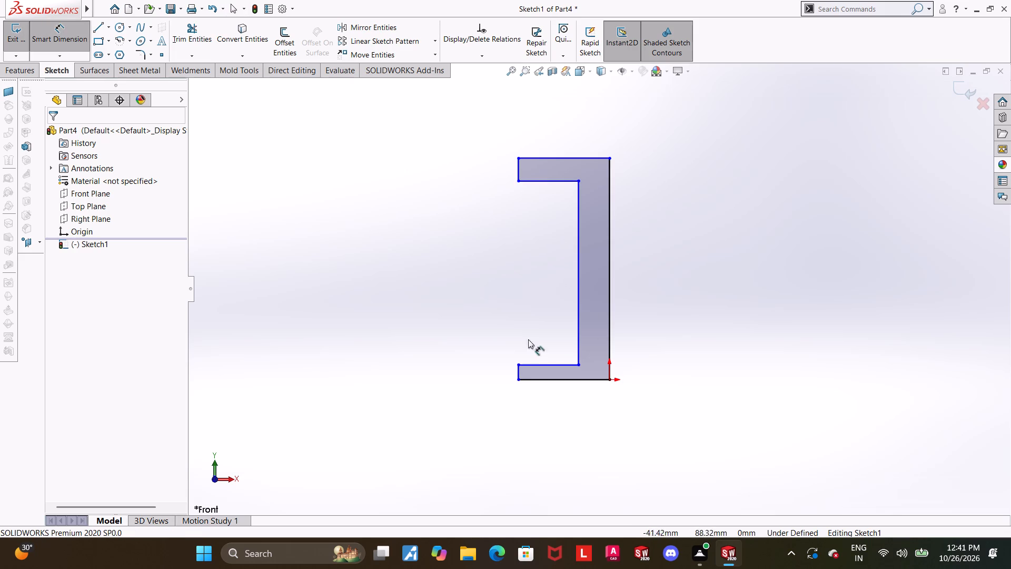
{"action": "left_click", "coordinate": [520, 370]}
{"action": "left_click", "coordinate": [482, 370]}
{"action": "type", "text": "14"}
{"action": "key", "text": "Return"}
{"action": "key", "text": "Escape"}
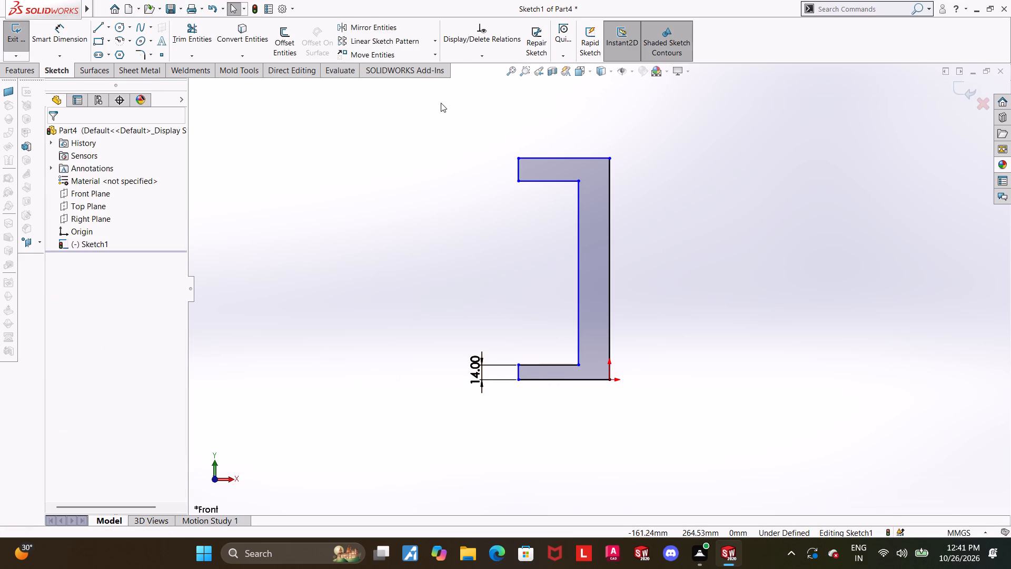
Dimension the upper flange's thickness as 14 mm.
{"action": "left_click", "coordinate": [63, 37]}
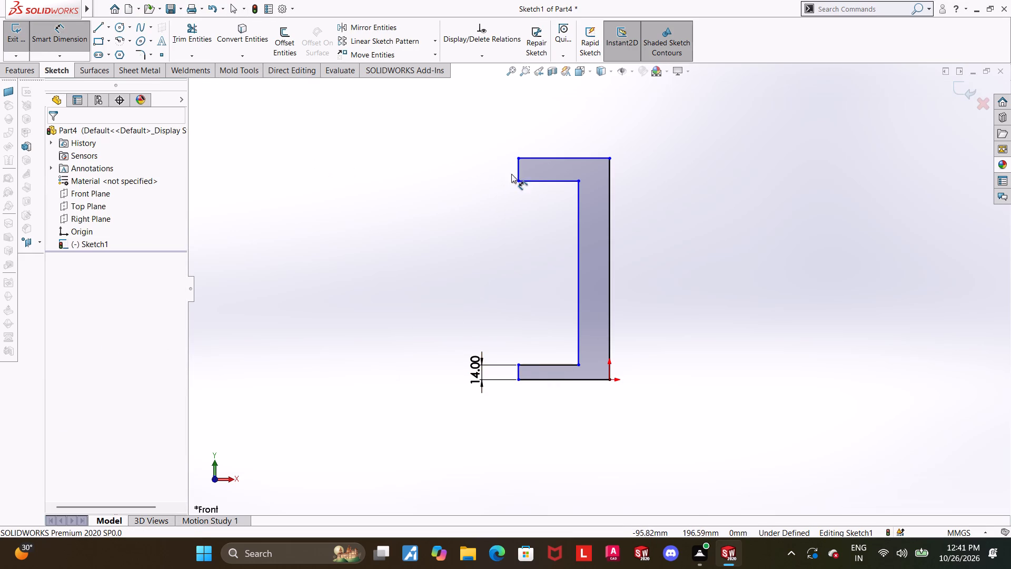
{"action": "left_click", "coordinate": [518, 172]}
{"action": "left_click", "coordinate": [481, 176]}
{"action": "type", "text": "14"}
{"action": "key", "text": "Return"}
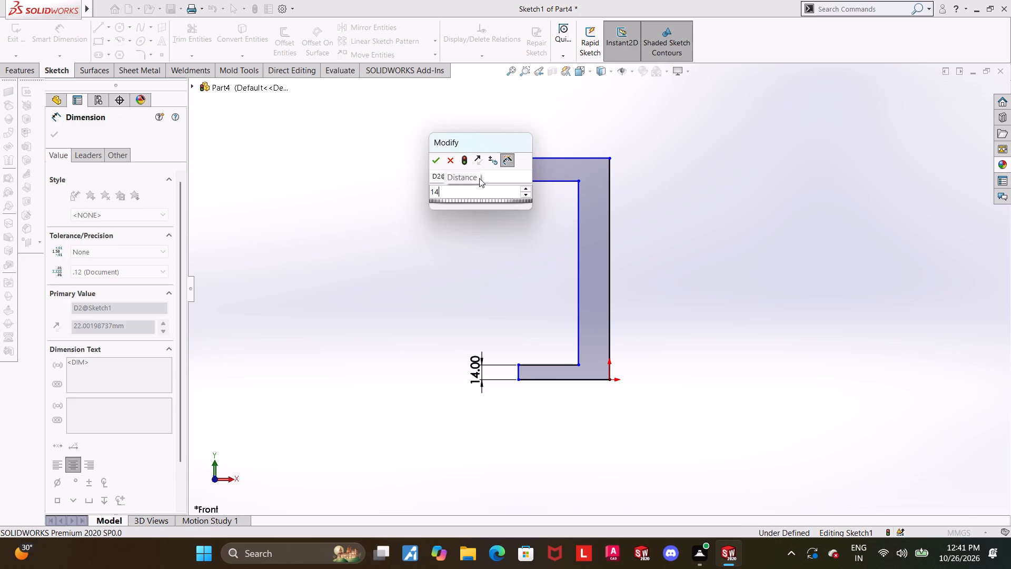
{"action": "key", "text": "Escape"}
{"action": "key", "text": "Escape"}
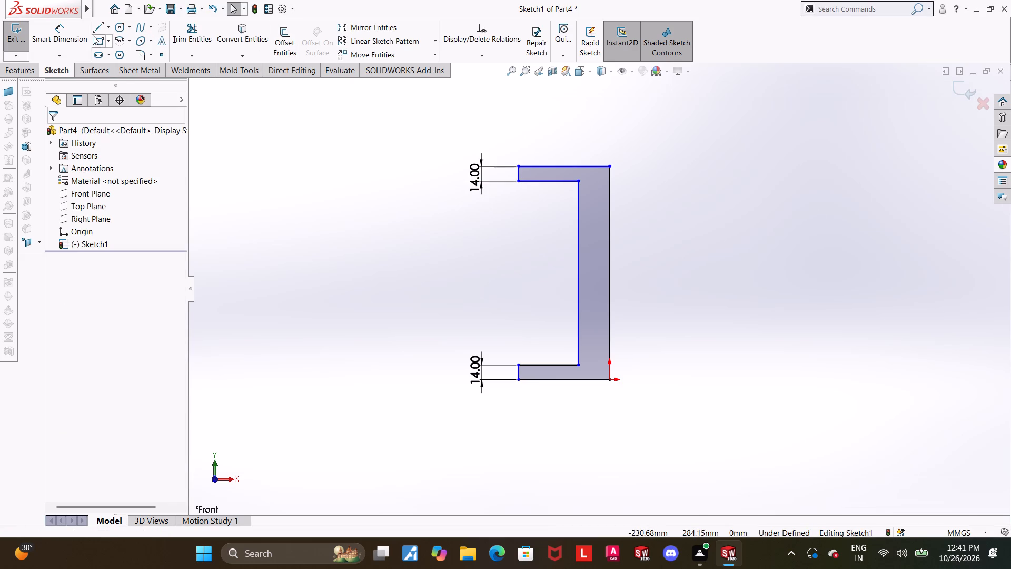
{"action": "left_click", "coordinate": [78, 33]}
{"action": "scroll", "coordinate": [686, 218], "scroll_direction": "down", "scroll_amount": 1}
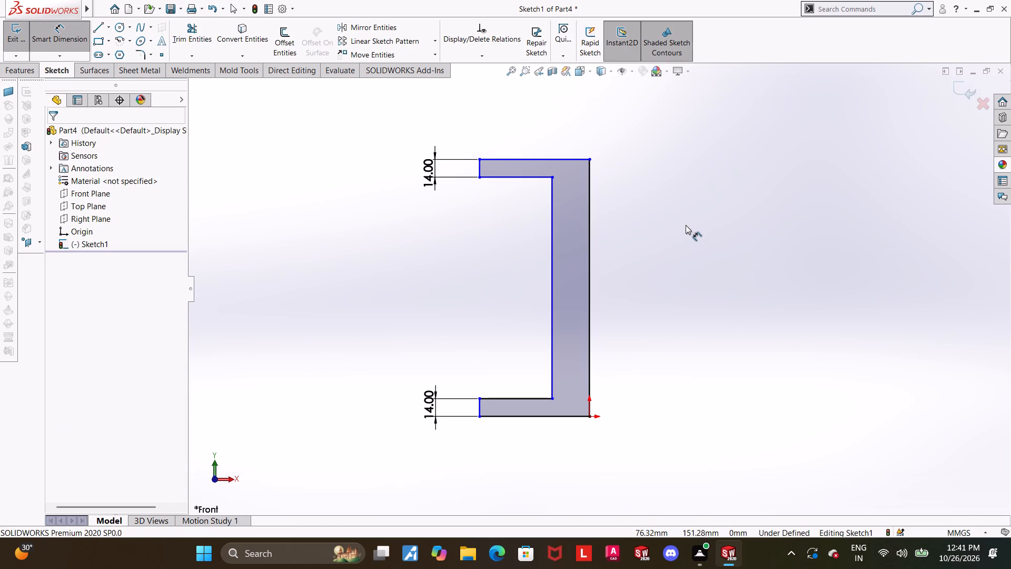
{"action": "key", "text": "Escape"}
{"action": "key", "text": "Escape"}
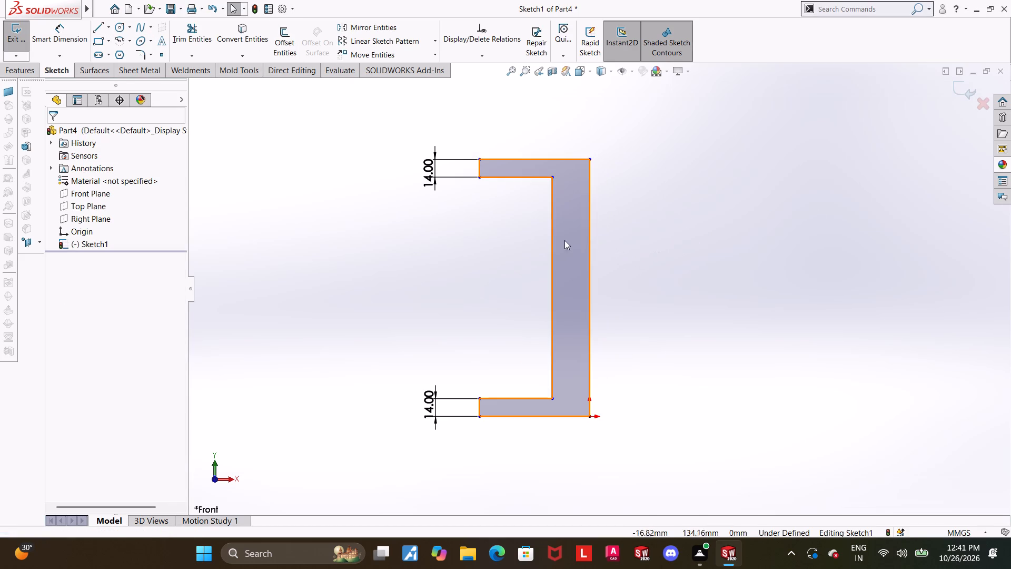
Move the web's vertical edge between the flanges toward the flange tips to widen the web.
{"action": "left_click_drag", "start_coordinate": [551, 237], "coordinate": [514, 236]}
{"action": "key", "text": "Escape"}
{"action": "key", "text": "Escape"}
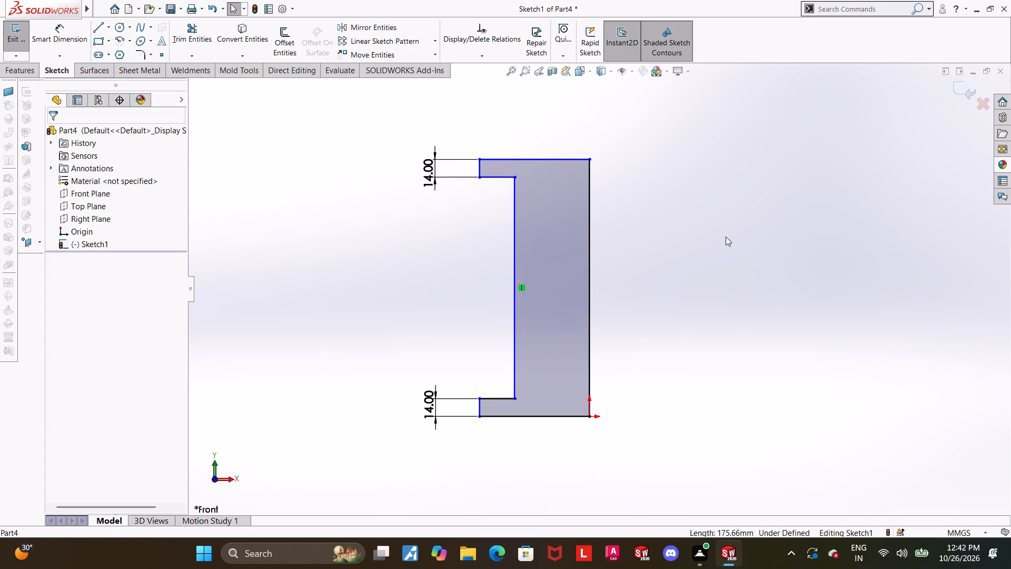
{"action": "key", "text": "Escape"}
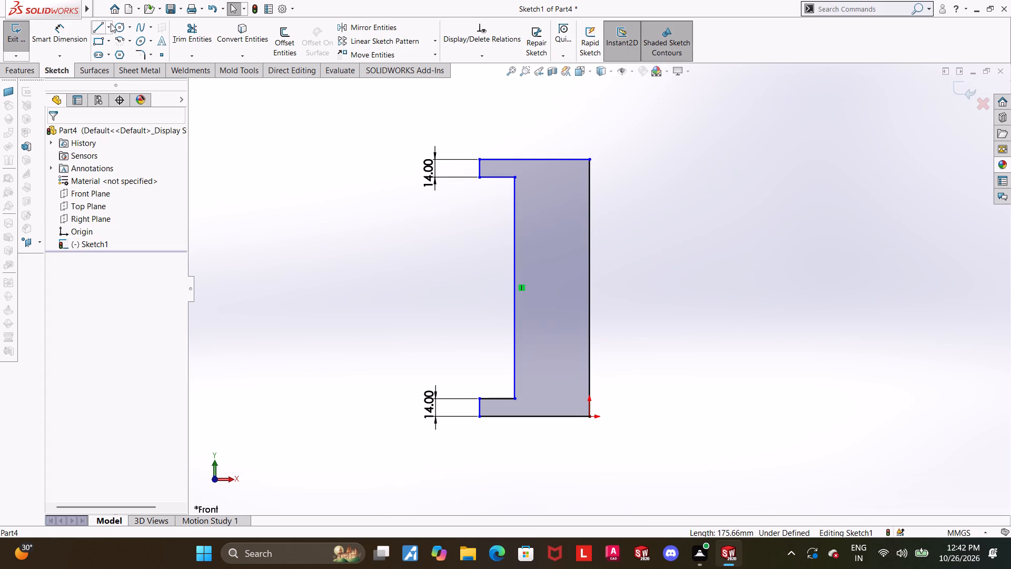
Draw a vertical line from the profile's top edge to its bottom edge, about 36 mm from the edge through the origin.
{"action": "left_click", "coordinate": [102, 25]}
{"action": "left_click", "coordinate": [543, 159]}
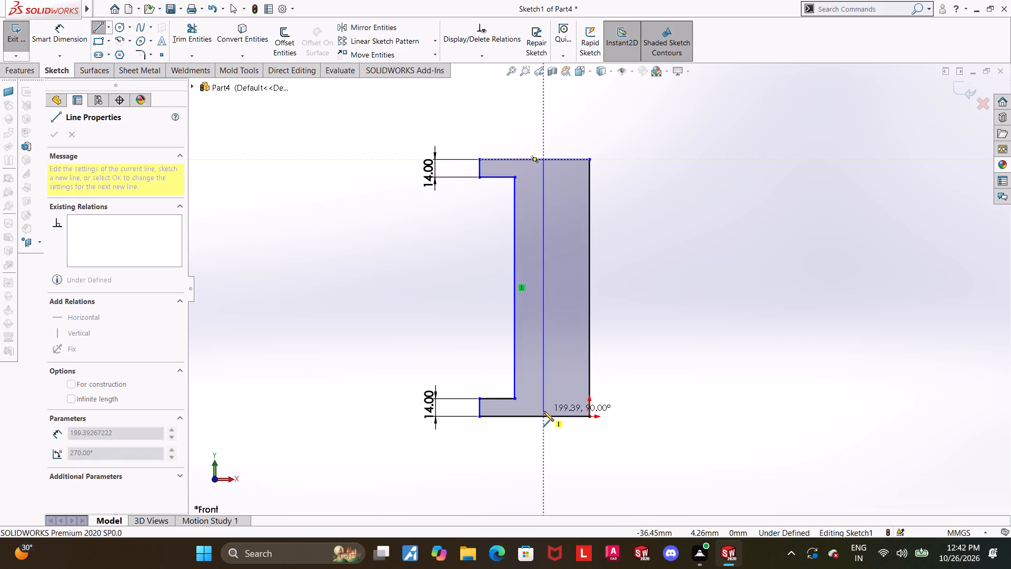
{"action": "left_click", "coordinate": [543, 416]}
{"action": "key", "text": "Escape"}
{"action": "key", "text": "Escape"}
{"action": "key", "text": "Escape"}
Trim the origin-side vertical edge and the top and bottom segments beyond the new line, keeping trimmed entities as construction geometry.
{"action": "left_click", "coordinate": [208, 37]}
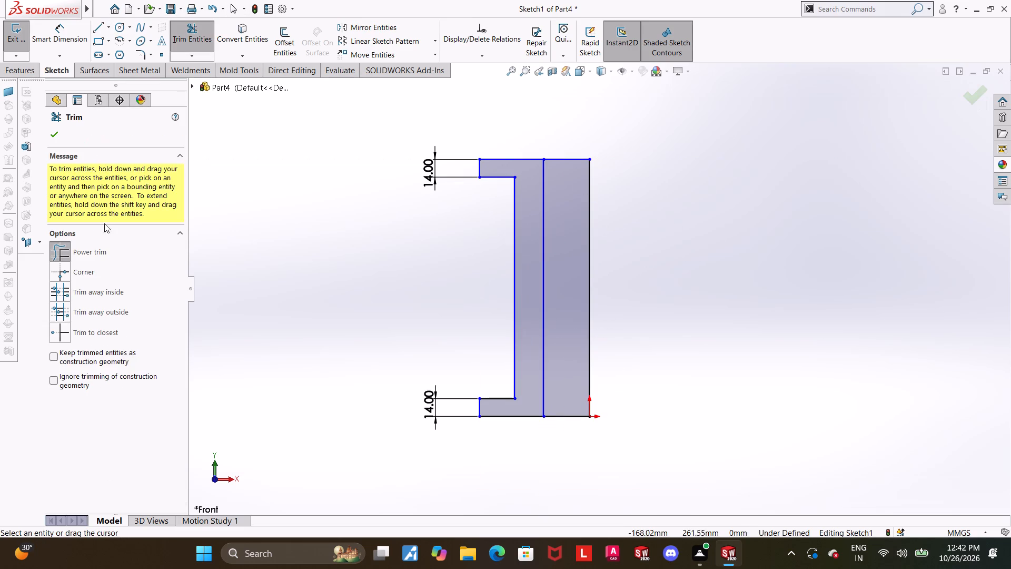
{"action": "left_click", "coordinate": [51, 348]}
{"action": "left_click", "coordinate": [53, 354]}
{"action": "left_click", "coordinate": [52, 357]}
{"action": "left_click_drag", "start_coordinate": [620, 282], "coordinate": [570, 143]}
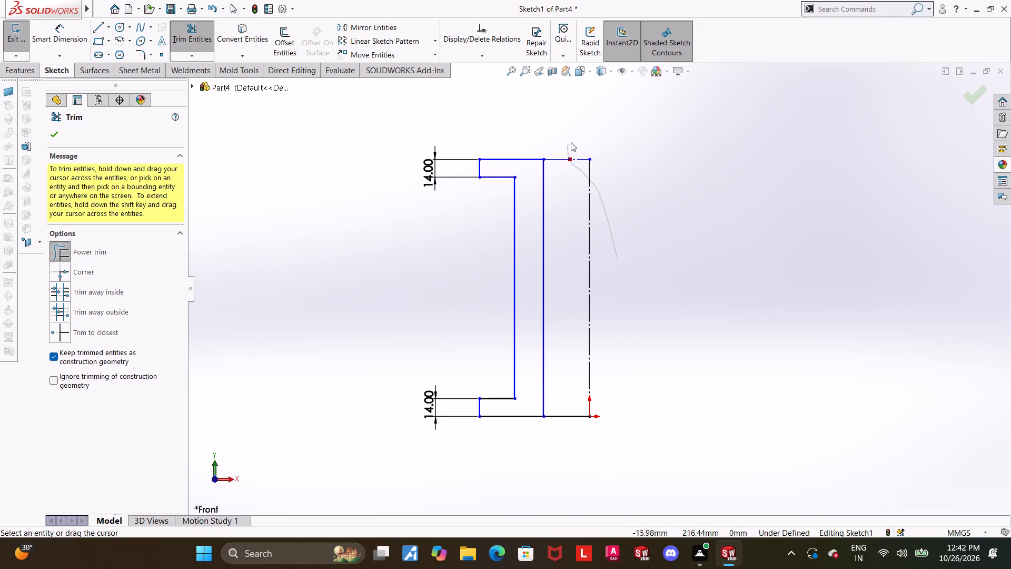
{"action": "left_click_drag", "start_coordinate": [567, 332], "coordinate": [563, 451]}
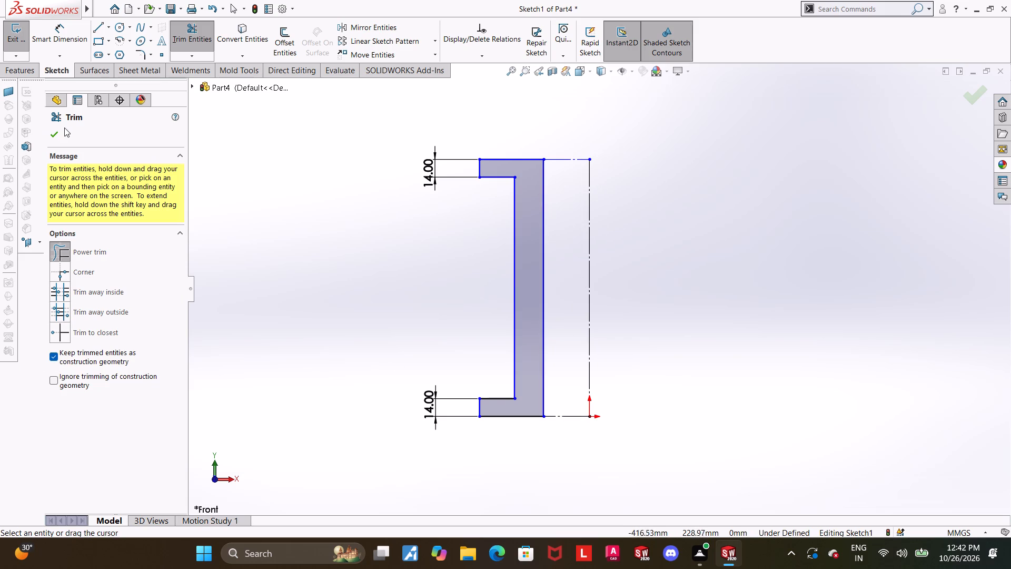
{"action": "left_click", "coordinate": [52, 138]}
{"action": "left_click", "coordinate": [59, 134]}
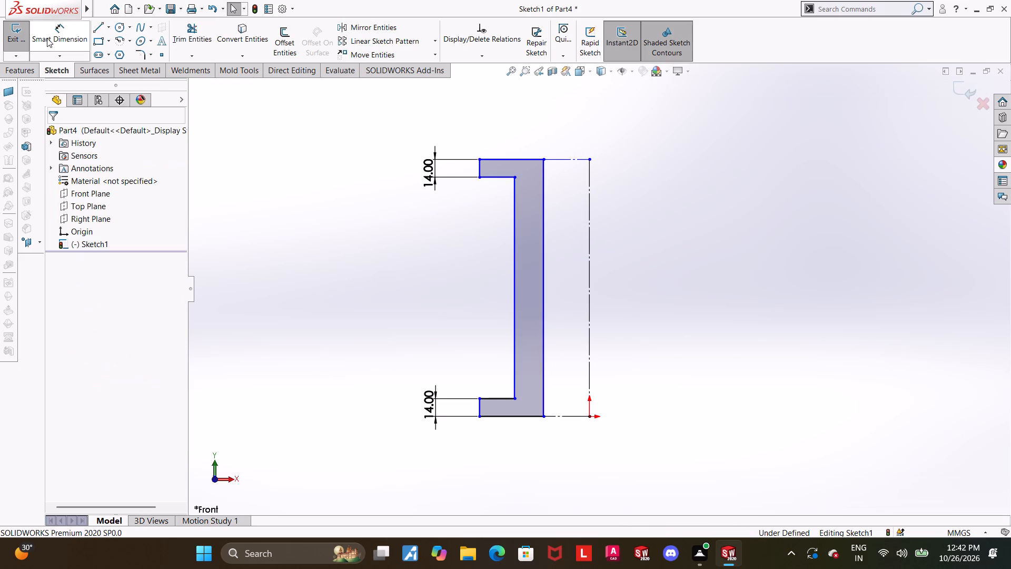
Dimension the distance between the profile's inner vertical line and the vertical construction line as 30 mm.
{"action": "left_click", "coordinate": [50, 34]}
{"action": "scroll", "coordinate": [594, 179], "scroll_direction": "up", "scroll_amount": 1}
{"action": "scroll", "coordinate": [598, 180], "scroll_direction": "down", "scroll_amount": 2}
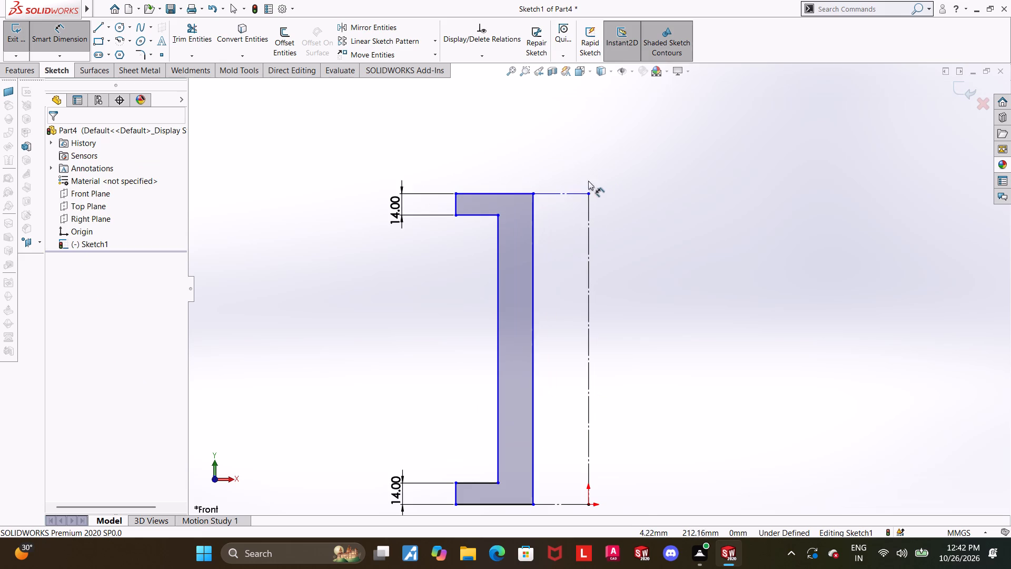
{"action": "left_click", "coordinate": [535, 220]}
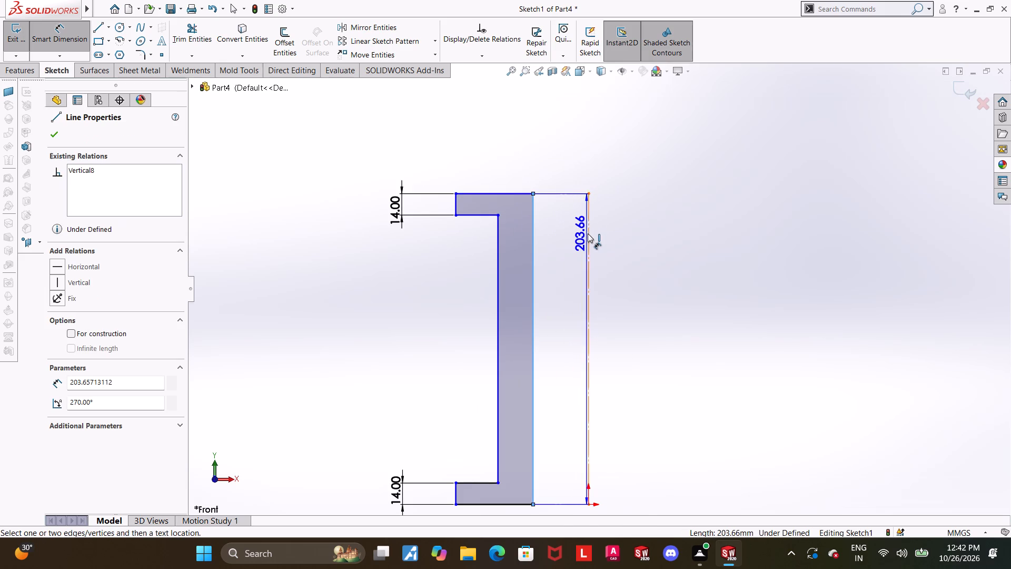
{"action": "left_click", "coordinate": [588, 233]}
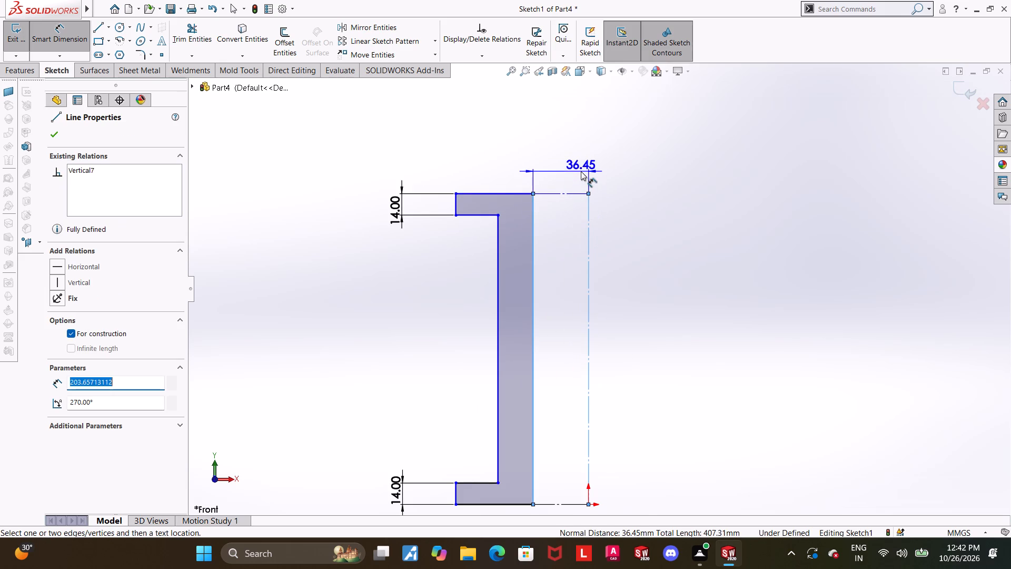
{"action": "left_click", "coordinate": [581, 171]}
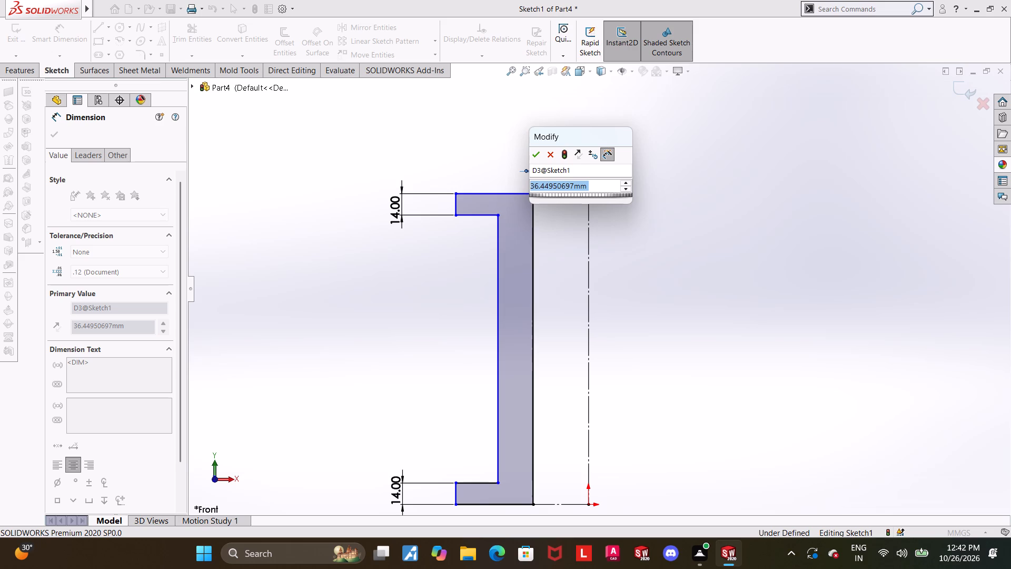
{"action": "type", "text": "30"}
{"action": "key", "text": "Return"}
{"action": "key", "text": "Escape"}
{"action": "key", "text": "Escape"}
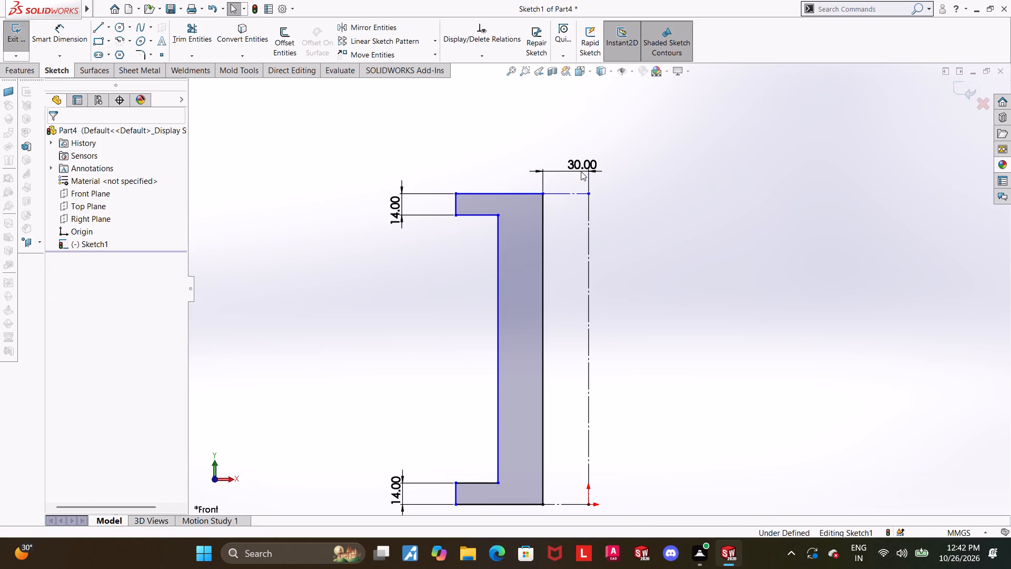
{"action": "key", "text": "Escape"}
Dimension the web's outer vertical edge across the vertical construction line as a doubled distance of 80 mm.
{"action": "left_click", "coordinate": [64, 30]}
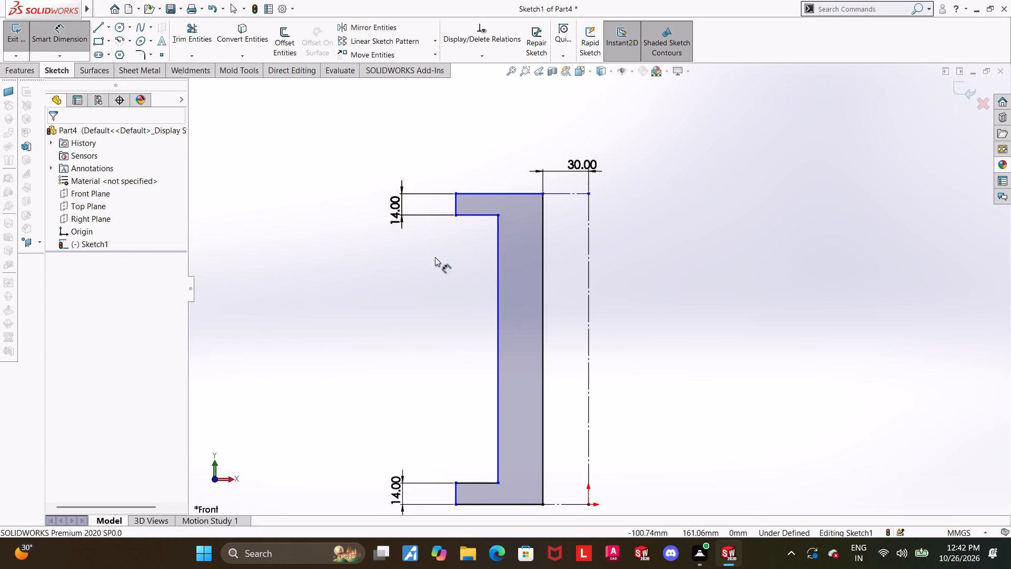
{"action": "left_click", "coordinate": [494, 260]}
{"action": "left_click", "coordinate": [494, 273]}
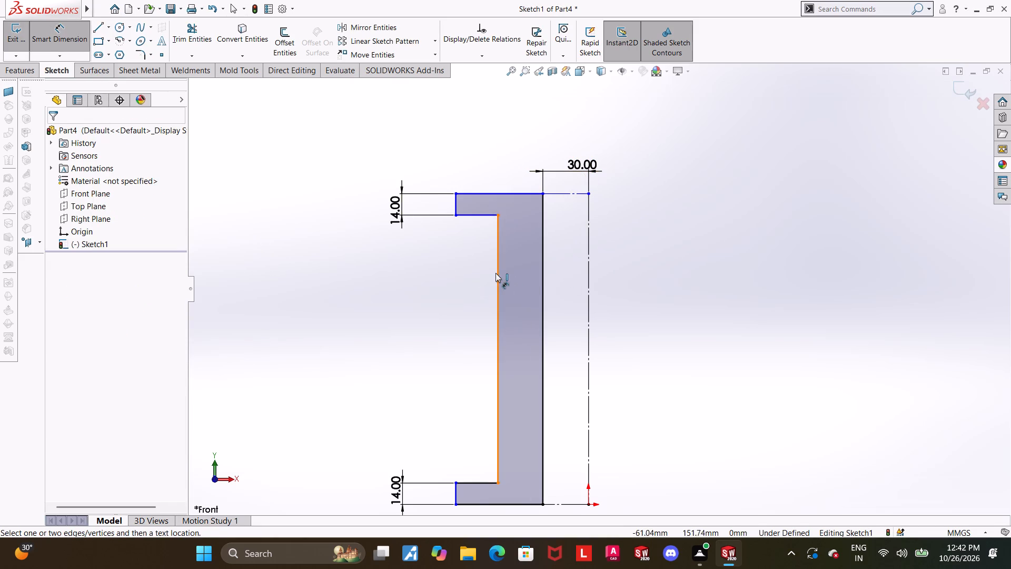
{"action": "left_click", "coordinate": [497, 273]}
{"action": "left_click", "coordinate": [590, 284]}
{"action": "scroll", "coordinate": [587, 290], "scroll_direction": "up", "scroll_amount": 2}
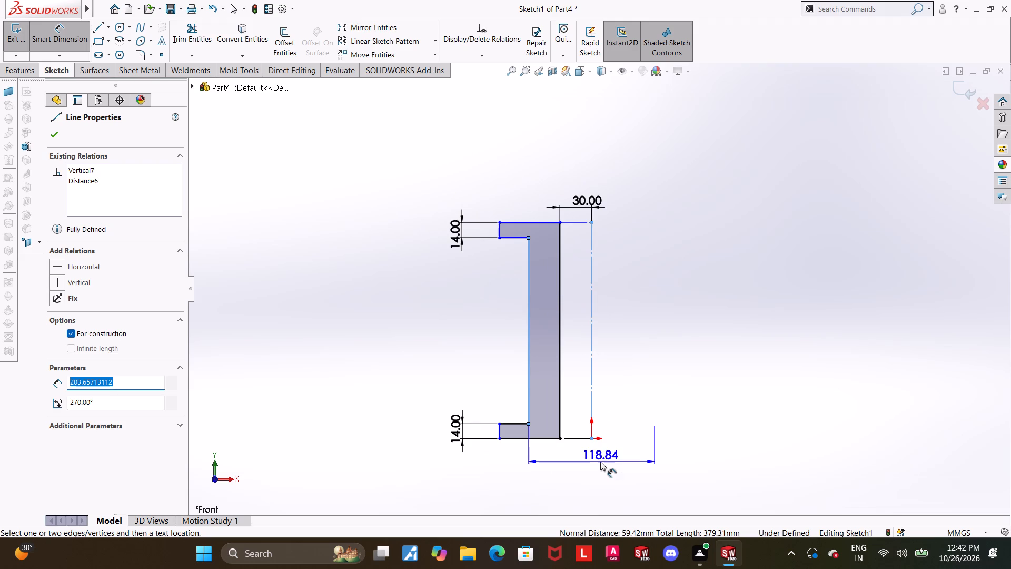
{"action": "scroll", "coordinate": [589, 462], "scroll_direction": "down", "scroll_amount": 1}
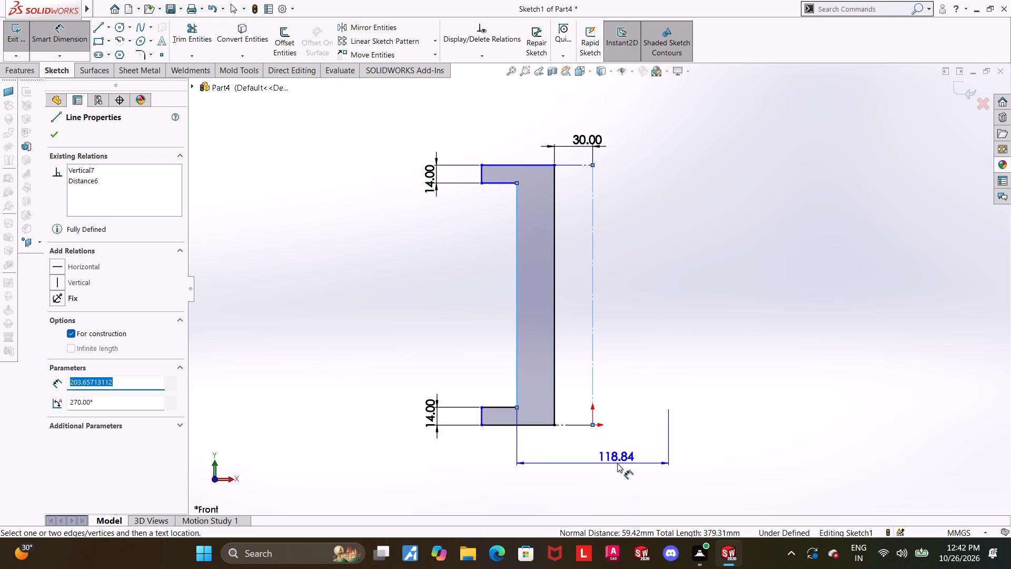
{"action": "left_click", "coordinate": [617, 463]}
{"action": "type", "text": "80"}
{"action": "key", "text": "Return"}
{"action": "key", "text": "Escape"}
{"action": "left_click", "coordinate": [720, 340]}
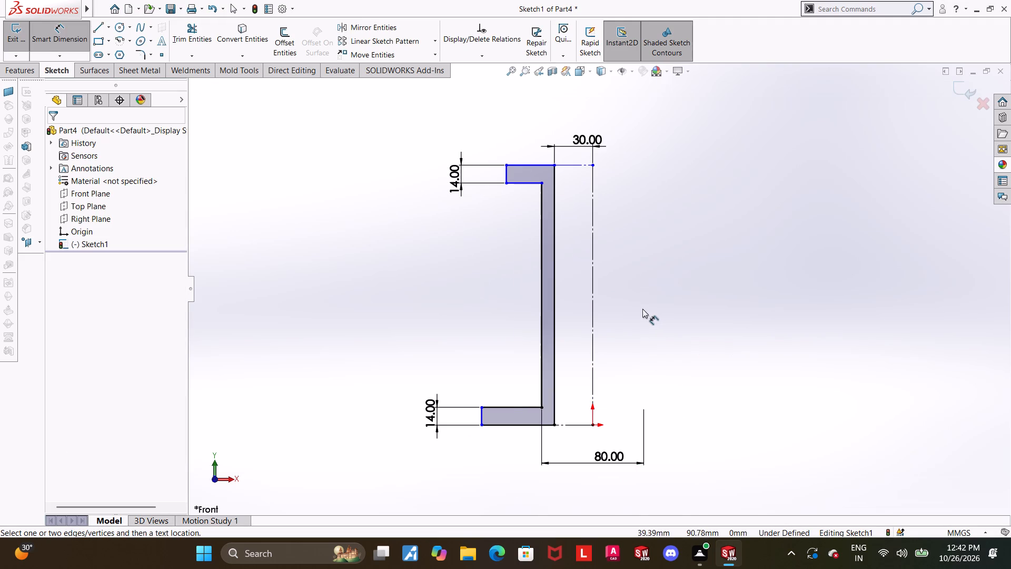
Make the vertical end edges of the upper and lower flanges collinear.
{"action": "scroll", "coordinate": [642, 308], "scroll_direction": "down", "scroll_amount": 2}
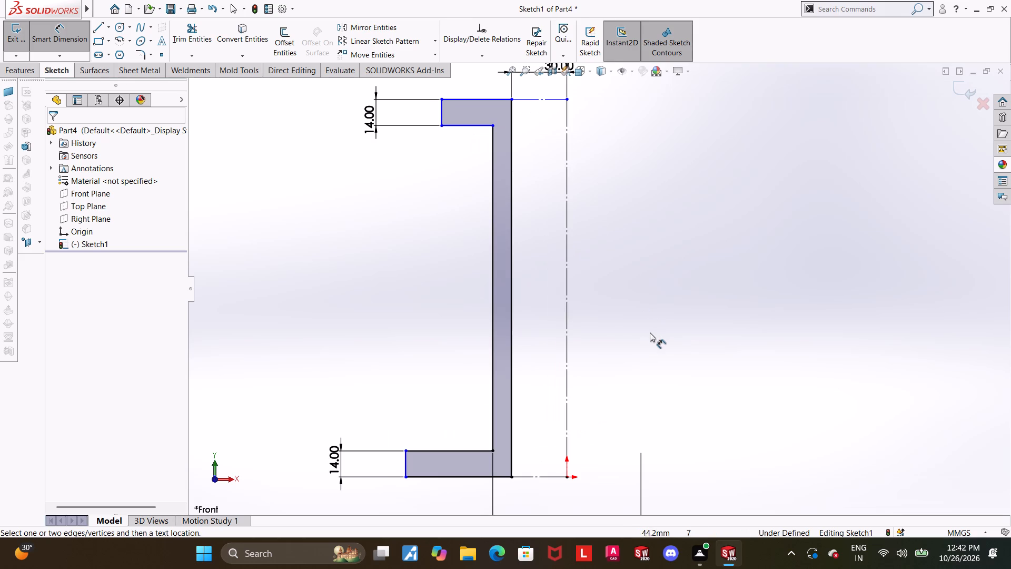
{"action": "key", "text": "Escape"}
{"action": "left_click", "coordinate": [404, 456]}
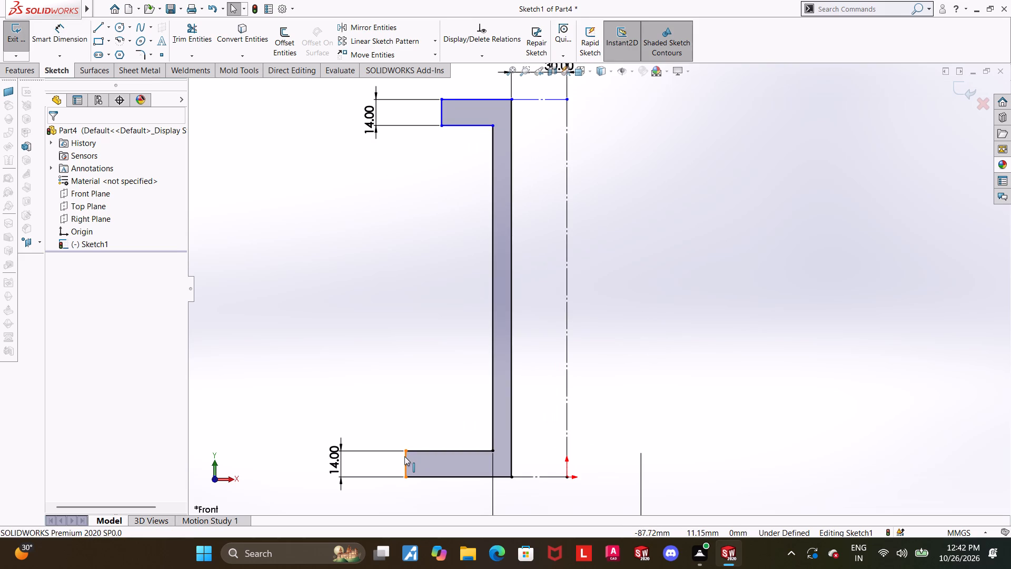
{"action": "left_click", "coordinate": [442, 115], "text": "ctrl"}
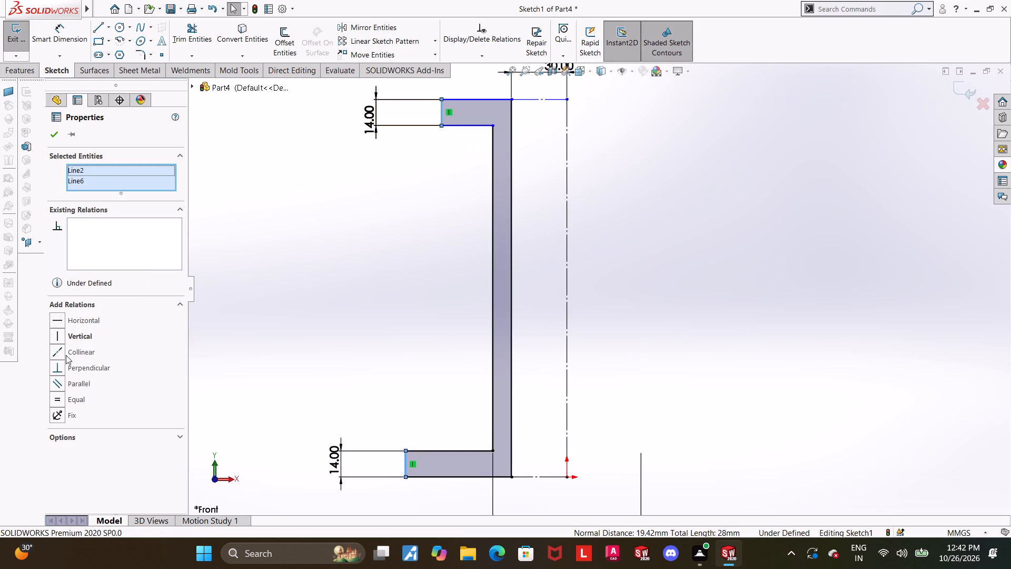
{"action": "left_click", "coordinate": [64, 354]}
{"action": "left_click", "coordinate": [758, 331]}
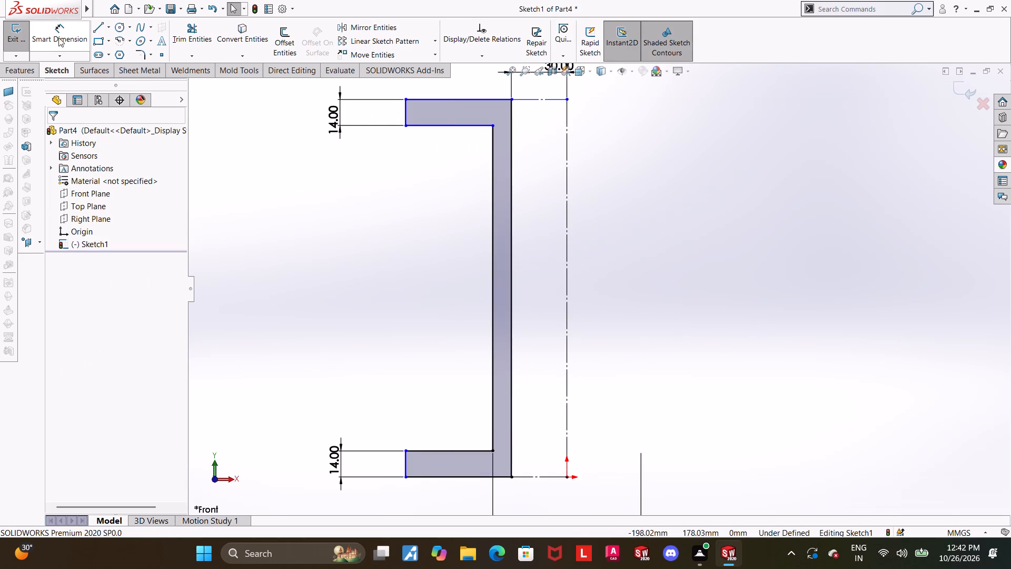
Dimension the lower flange's end edge across the vertical construction line as a doubled distance of 130 mm.
{"action": "left_click", "coordinate": [58, 37]}
{"action": "scroll", "coordinate": [496, 372], "scroll_direction": "up", "scroll_amount": 2}
{"action": "scroll", "coordinate": [519, 350], "scroll_direction": "down", "scroll_amount": 1}
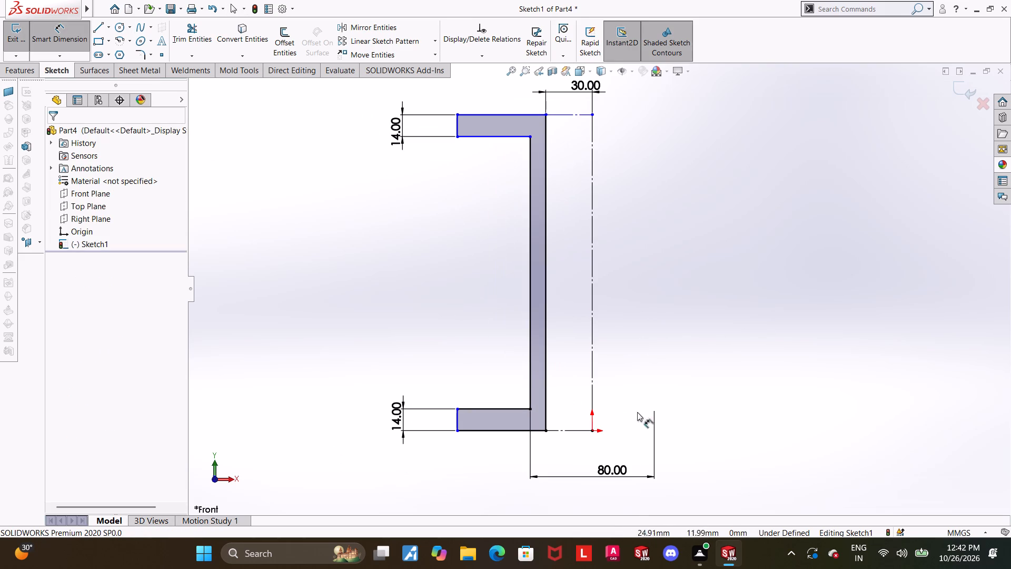
{"action": "scroll", "coordinate": [629, 407], "scroll_direction": "up", "scroll_amount": 1}
{"action": "scroll", "coordinate": [625, 417], "scroll_direction": "down", "scroll_amount": 1}
{"action": "scroll", "coordinate": [661, 406], "scroll_direction": "up", "scroll_amount": 1}
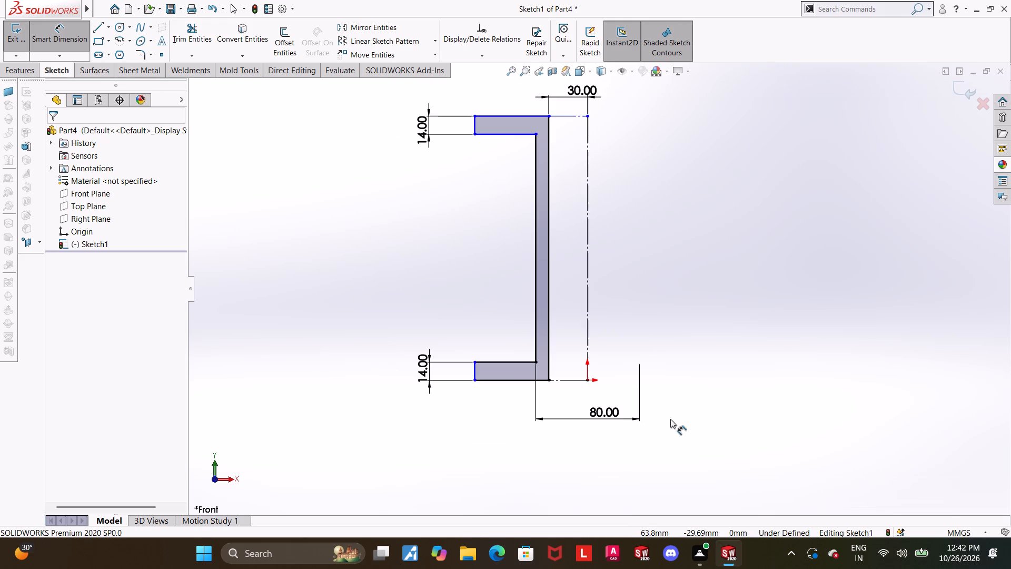
{"action": "scroll", "coordinate": [626, 436], "scroll_direction": "down", "scroll_amount": 1}
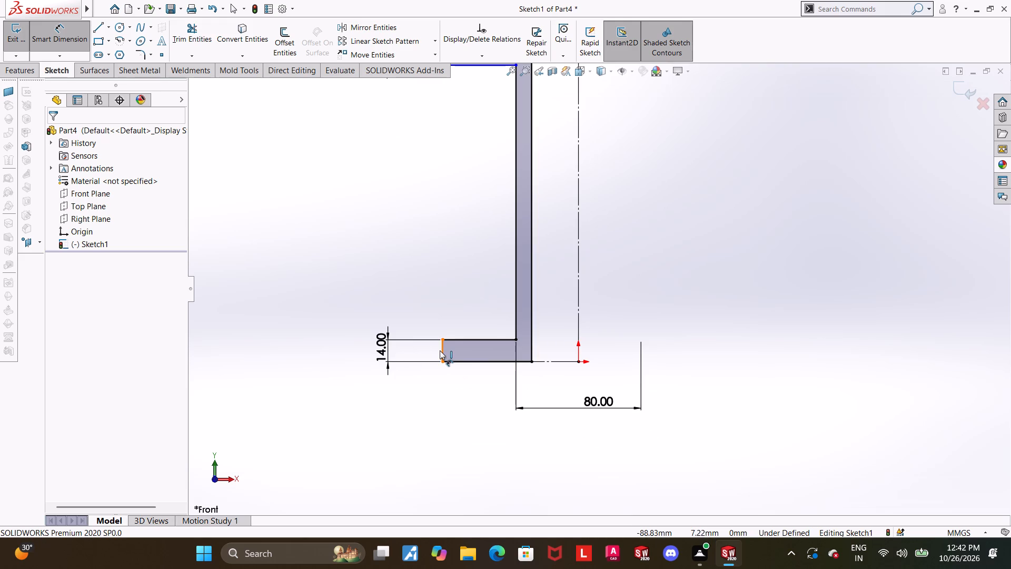
{"action": "left_click", "coordinate": [441, 349]}
{"action": "left_click", "coordinate": [576, 286]}
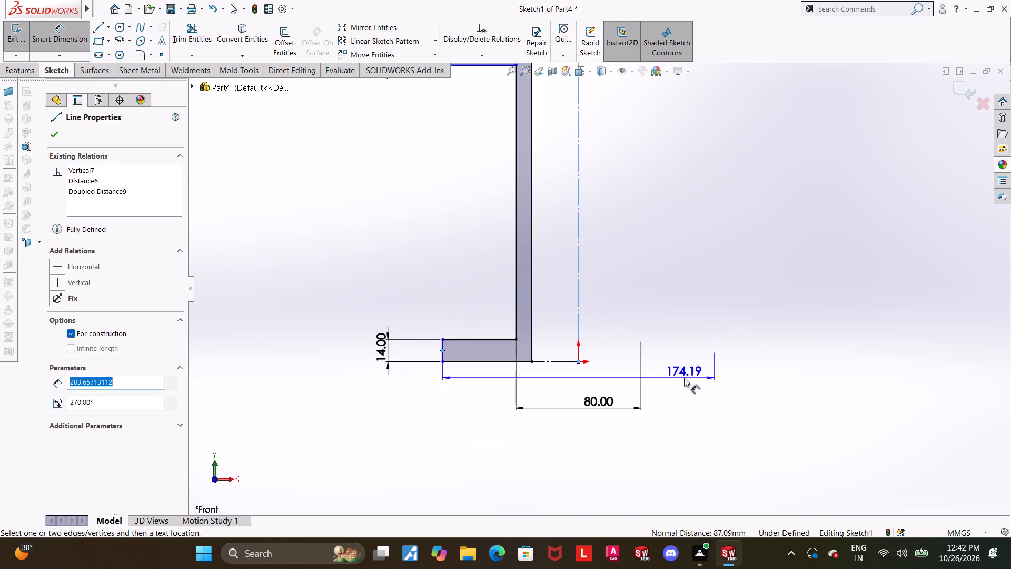
{"action": "left_click", "coordinate": [683, 431]}
{"action": "type", "text": "130"}
{"action": "key", "text": "Return"}
{"action": "key", "text": "Escape"}
{"action": "left_click", "coordinate": [745, 402]}
{"action": "scroll", "coordinate": [730, 382], "scroll_direction": "up", "scroll_amount": 4}
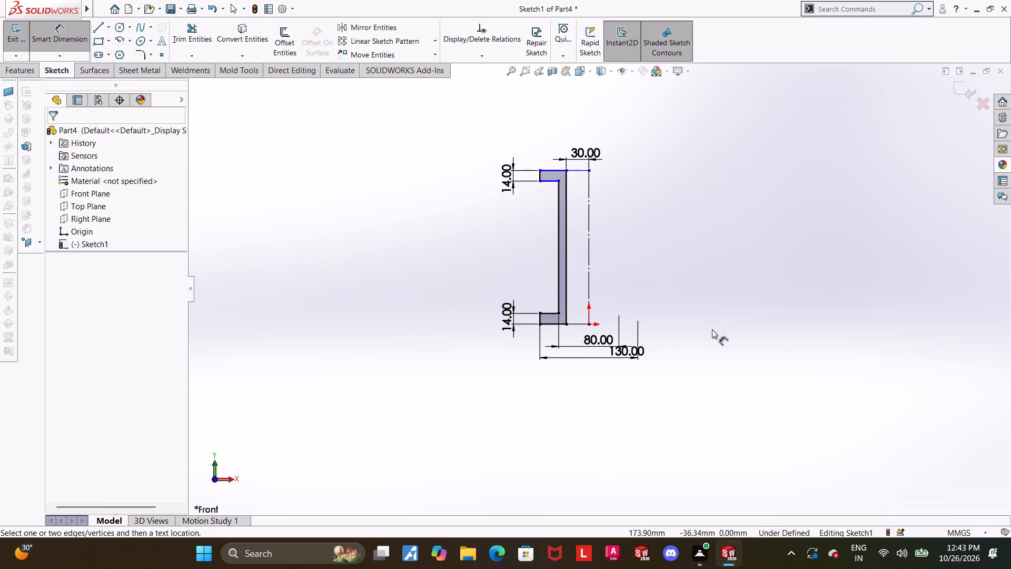
{"action": "scroll", "coordinate": [613, 192], "scroll_direction": "down", "scroll_amount": 2}
{"action": "key", "text": "Escape"}
{"action": "key", "text": "Escape"}
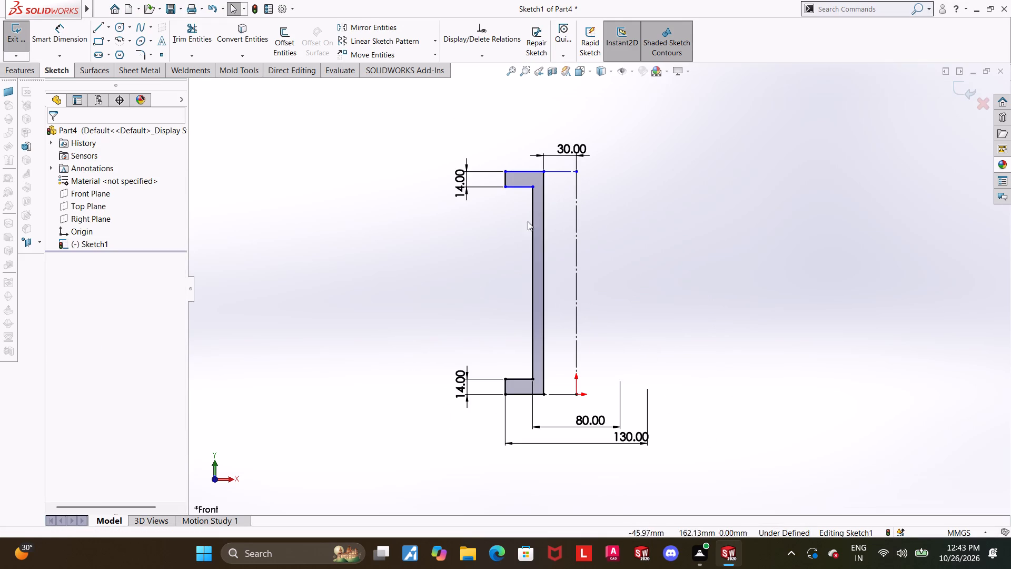
{"action": "left_click", "coordinate": [614, 288]}
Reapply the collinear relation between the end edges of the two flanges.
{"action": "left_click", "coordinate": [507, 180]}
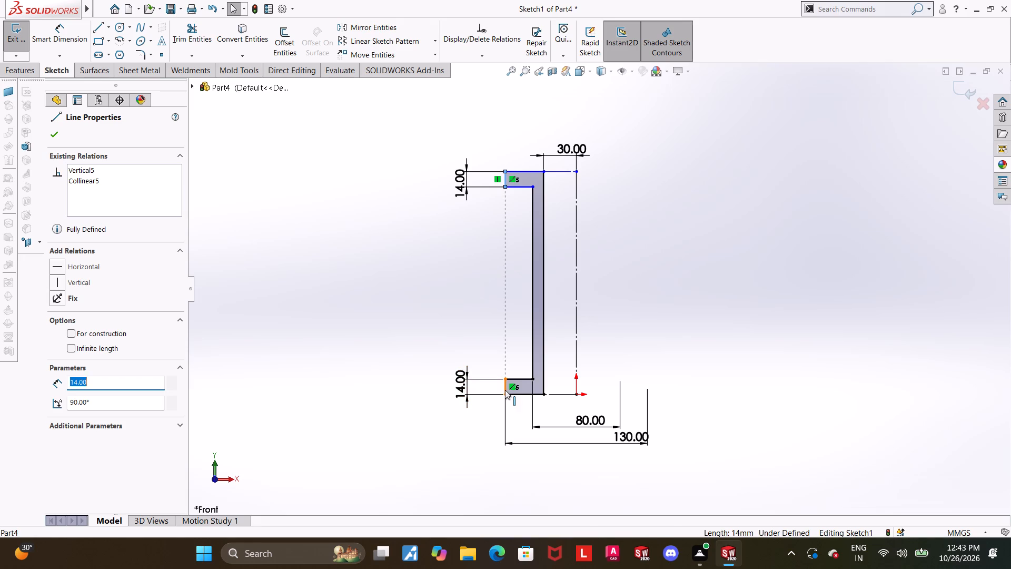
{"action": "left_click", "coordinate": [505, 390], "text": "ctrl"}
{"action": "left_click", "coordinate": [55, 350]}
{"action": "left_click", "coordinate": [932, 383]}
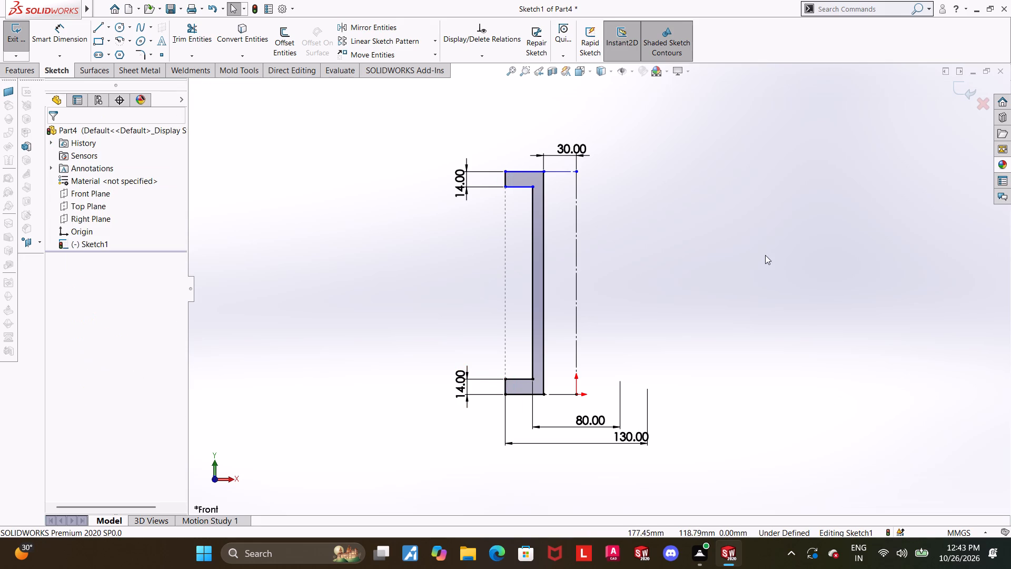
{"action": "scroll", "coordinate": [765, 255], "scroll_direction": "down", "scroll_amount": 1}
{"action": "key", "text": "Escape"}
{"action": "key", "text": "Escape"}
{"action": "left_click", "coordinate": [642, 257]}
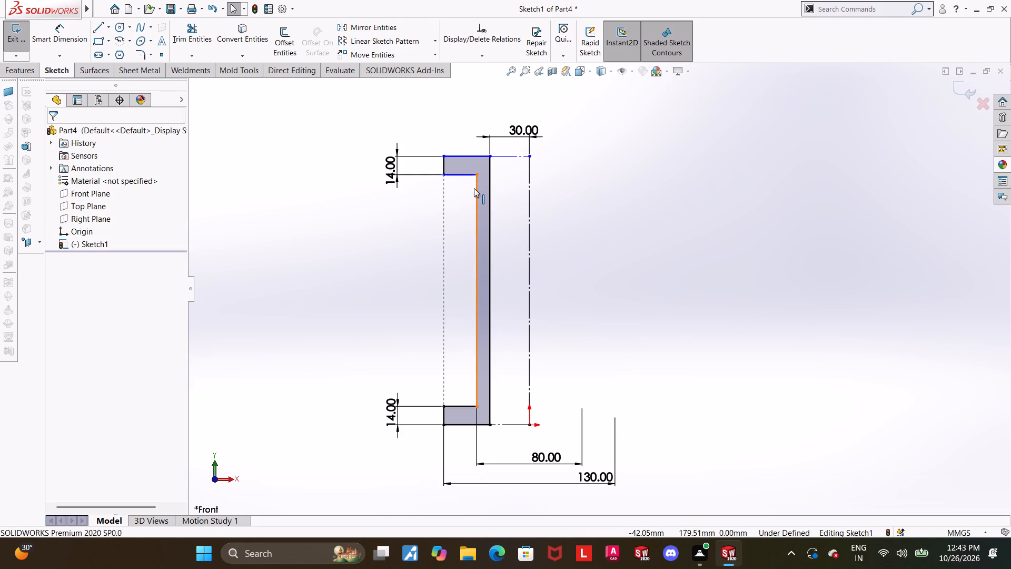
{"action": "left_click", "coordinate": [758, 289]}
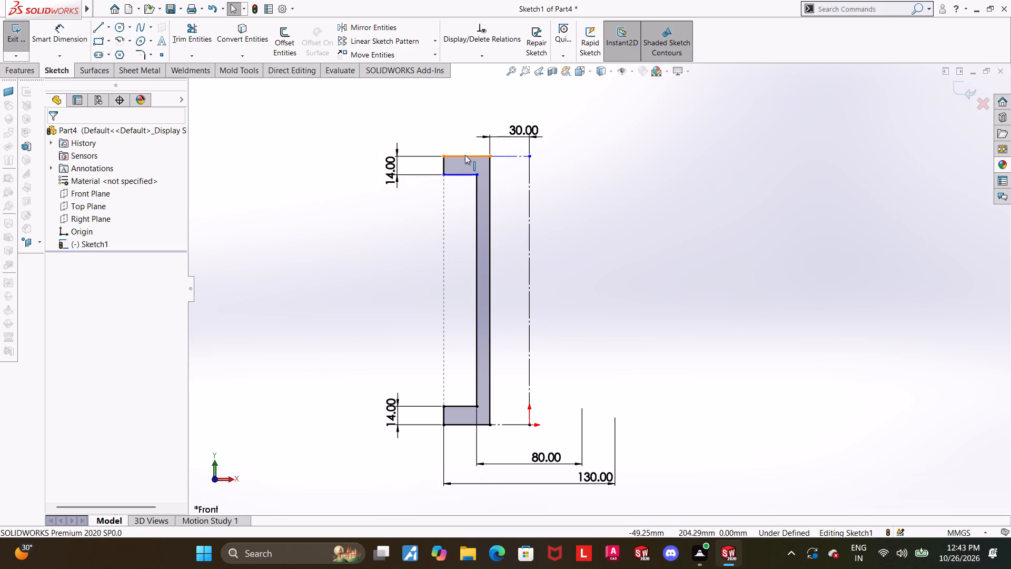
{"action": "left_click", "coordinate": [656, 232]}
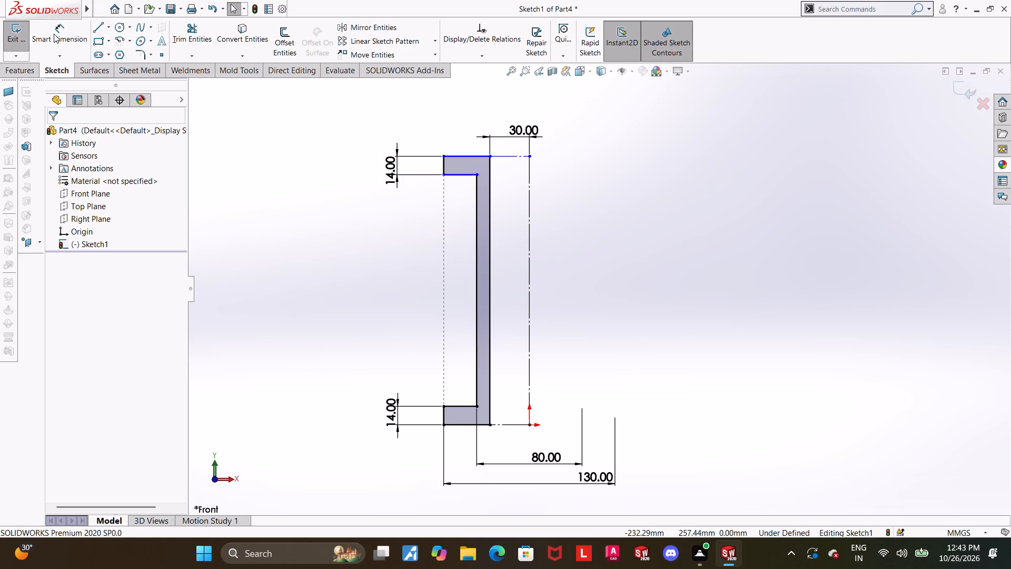
Dimension the vertical distance between the two flanges' inner edges as 94+41, giving 135 mm.
{"action": "left_click", "coordinate": [54, 35]}
{"action": "scroll", "coordinate": [556, 202], "scroll_direction": "up", "scroll_amount": 1}
{"action": "scroll", "coordinate": [566, 221], "scroll_direction": "down", "scroll_amount": 1}
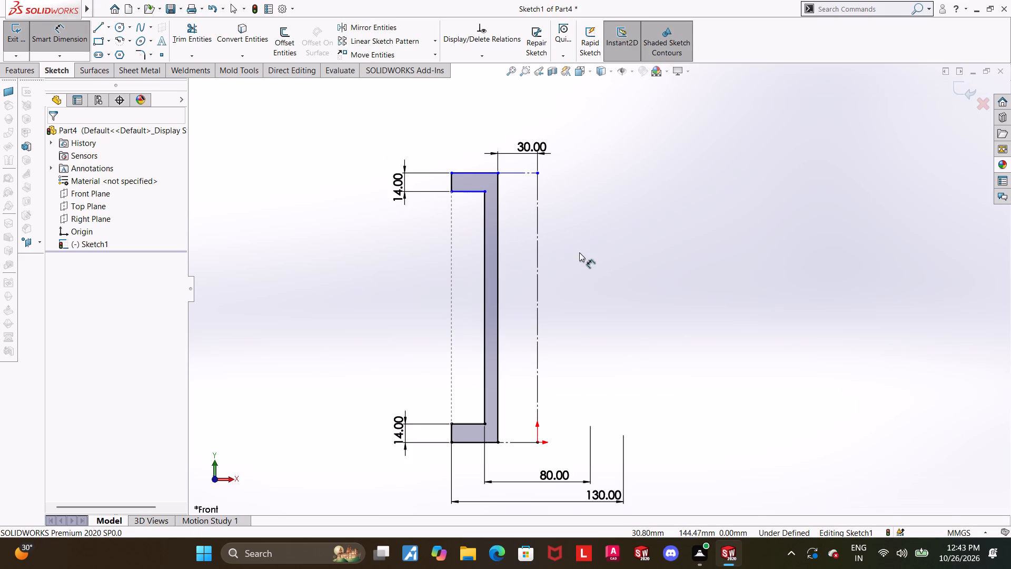
{"action": "left_click", "coordinate": [473, 189]}
{"action": "left_click", "coordinate": [475, 424]}
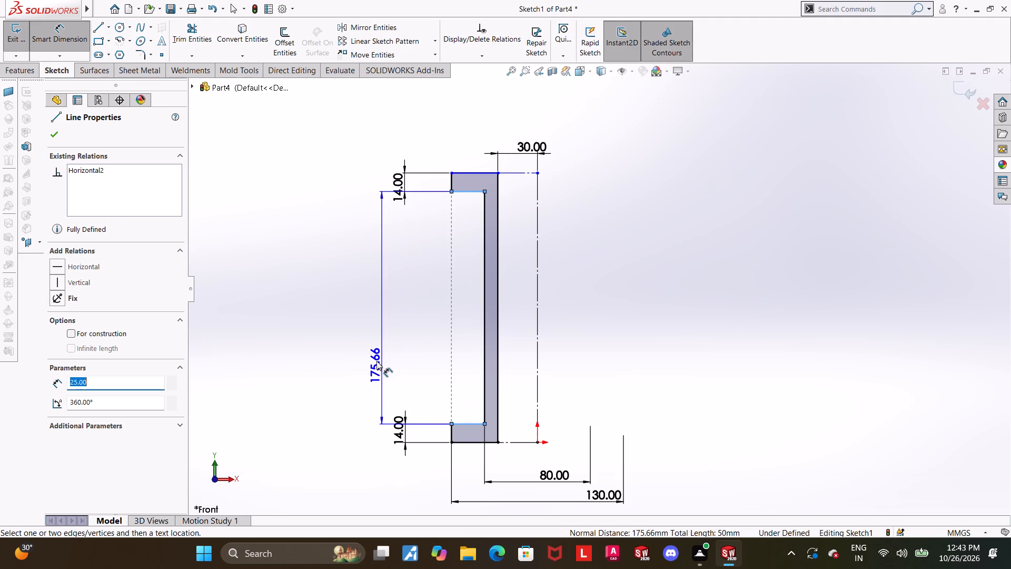
{"action": "left_click", "coordinate": [373, 357]}
{"action": "type", "text": "95"}
{"action": "key", "text": "BackSpace"}
{"action": "key", "text": "4"}
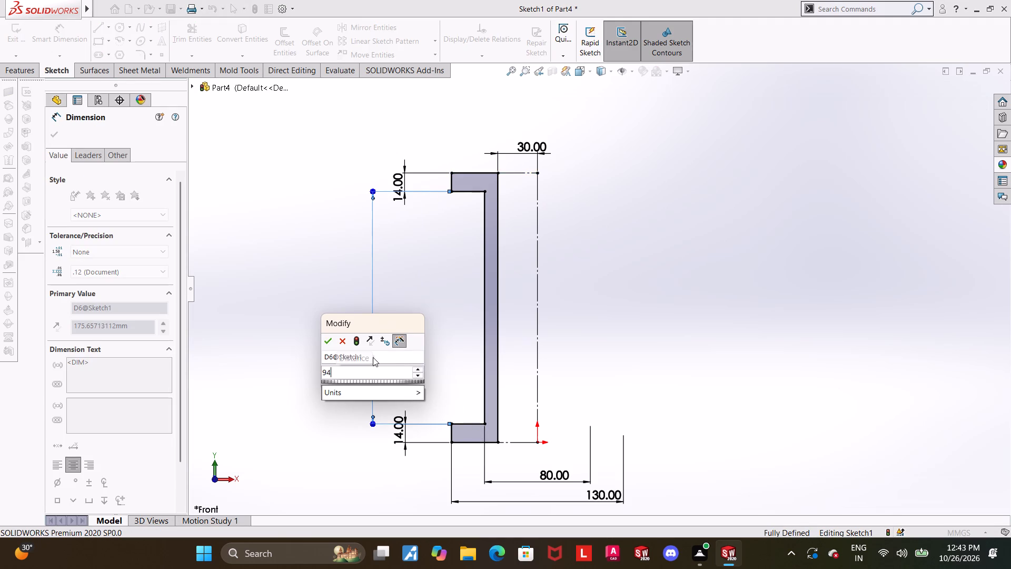
{"action": "key", "text": "shift+plus"}
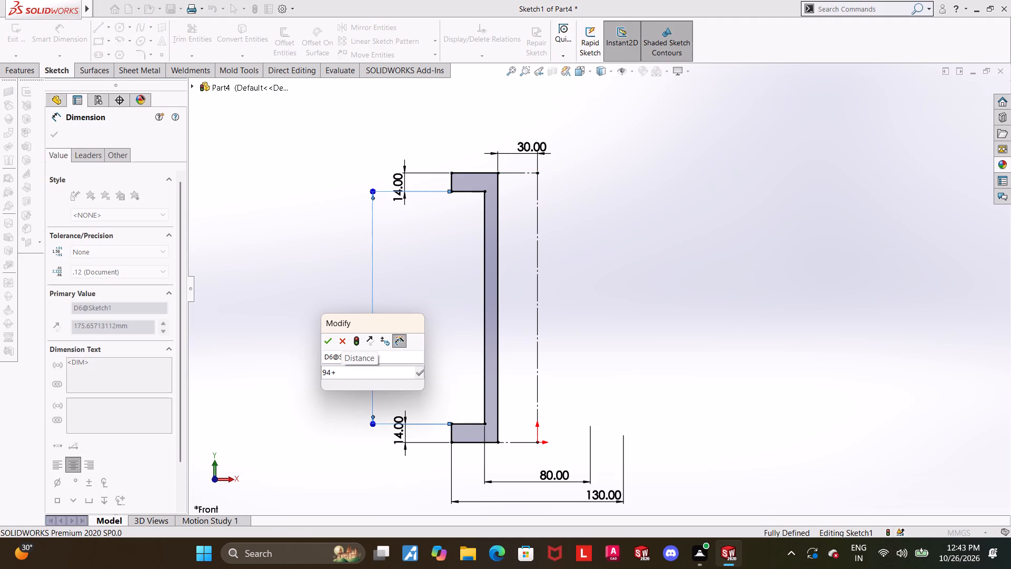
{"action": "type", "text": "41"}
{"action": "key", "text": "Return"}
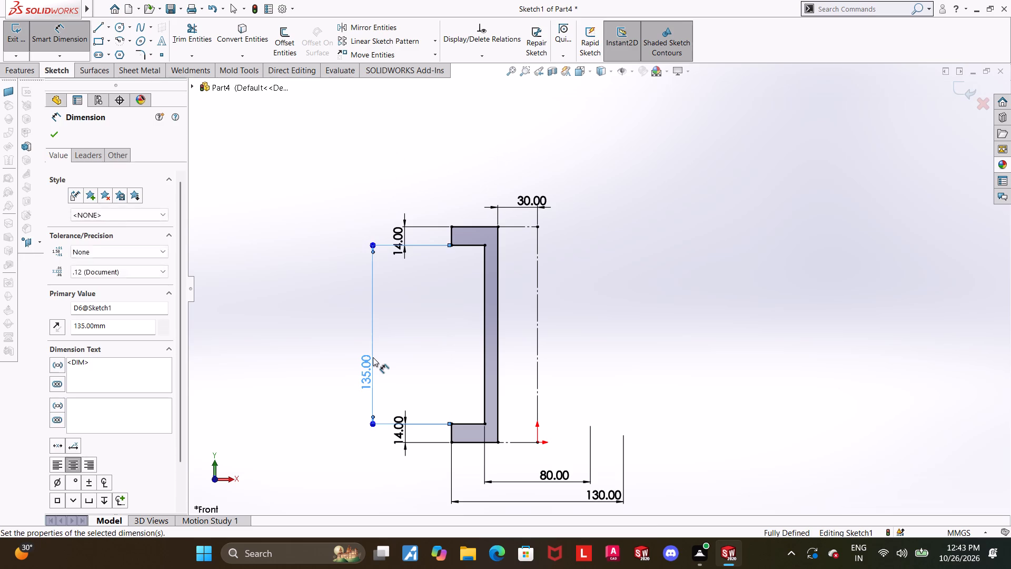
{"action": "key", "text": "Escape"}
{"action": "left_click", "coordinate": [618, 318]}
{"action": "left_click", "coordinate": [567, 306]}
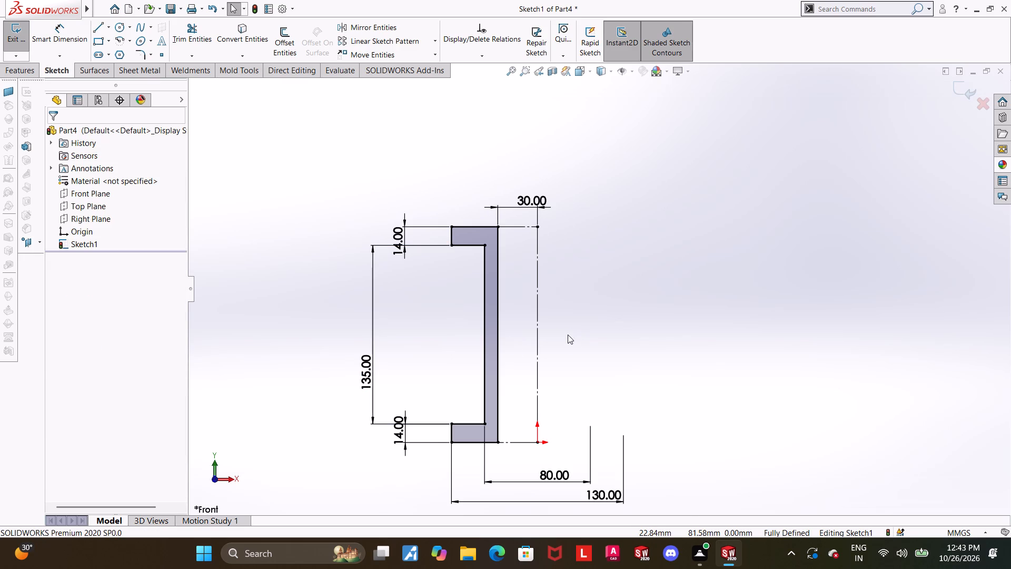
Examine the half-profile and its dimensions around the vertical construction line.
{"action": "scroll", "coordinate": [568, 335], "scroll_direction": "up", "scroll_amount": 1}
{"action": "scroll", "coordinate": [454, 331], "scroll_direction": "down", "scroll_amount": 1}
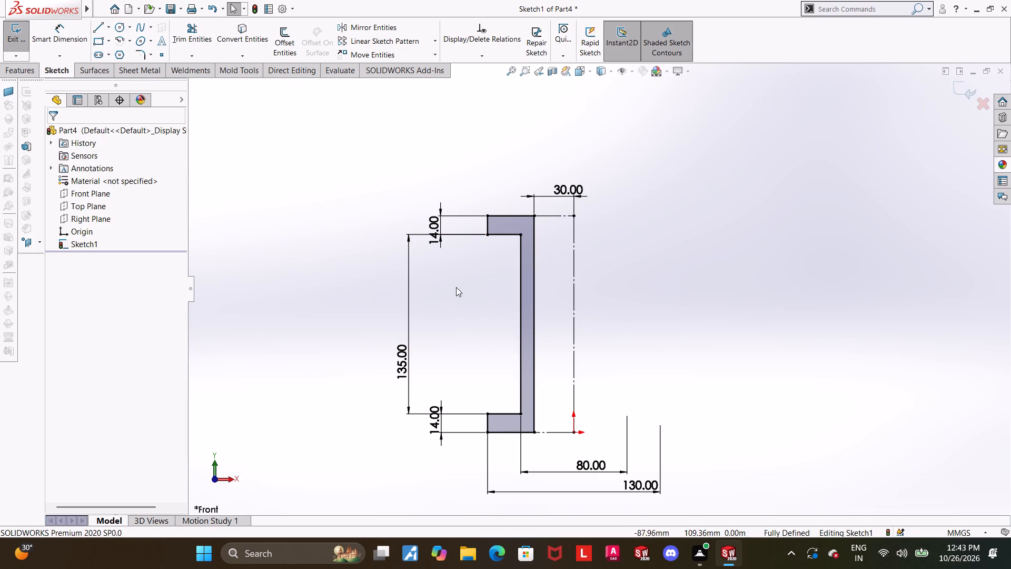
{"action": "scroll", "coordinate": [472, 311], "scroll_direction": "down", "scroll_amount": 1}
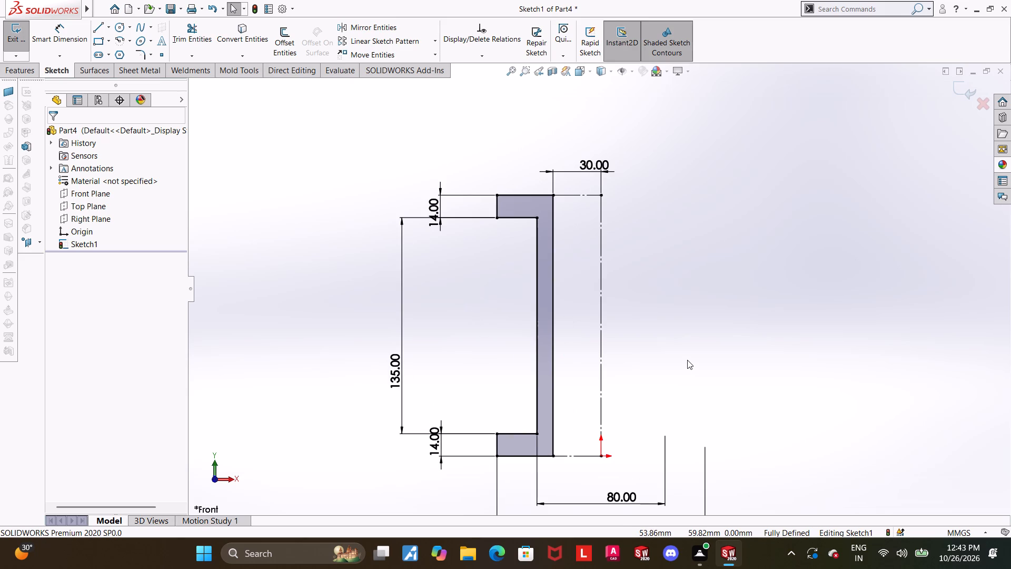
{"action": "scroll", "coordinate": [687, 360], "scroll_direction": "down", "scroll_amount": 1}
{"action": "scroll", "coordinate": [687, 359], "scroll_direction": "up", "scroll_amount": 1}
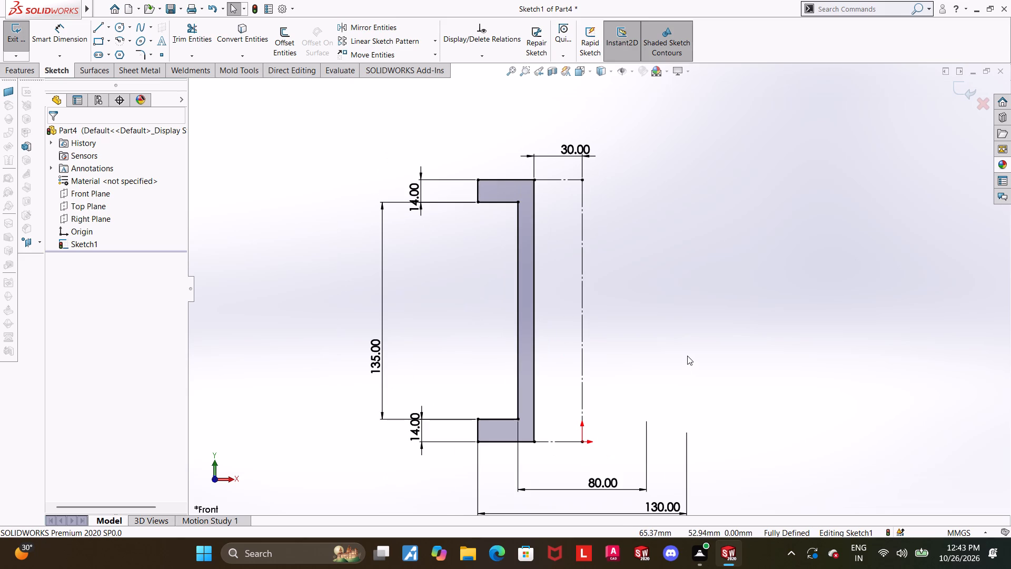
{"action": "scroll", "coordinate": [688, 353], "scroll_direction": "down", "scroll_amount": 1}
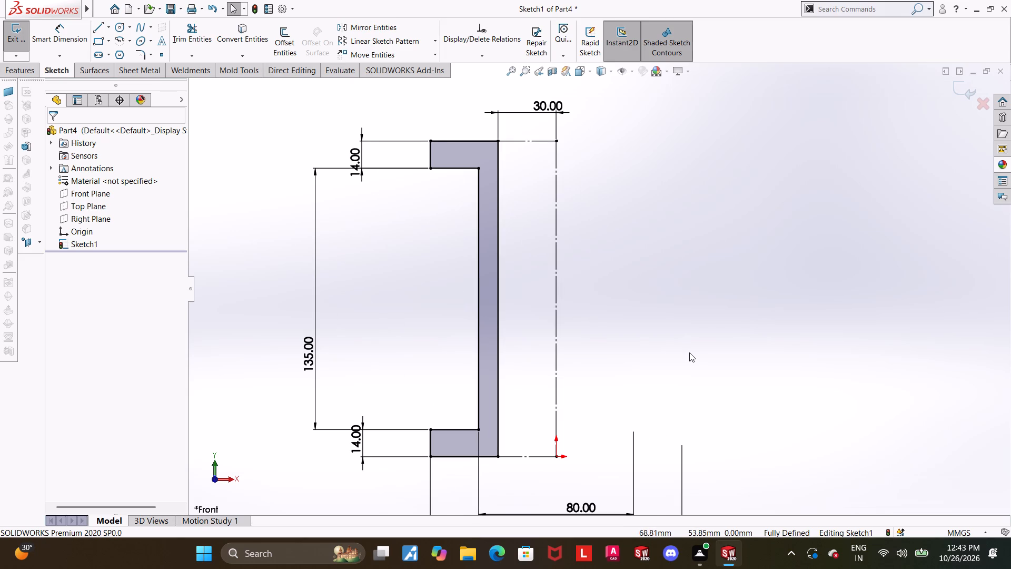
{"action": "scroll", "coordinate": [690, 359], "scroll_direction": "down", "scroll_amount": 1}
{"action": "scroll", "coordinate": [691, 358], "scroll_direction": "up", "scroll_amount": 2}
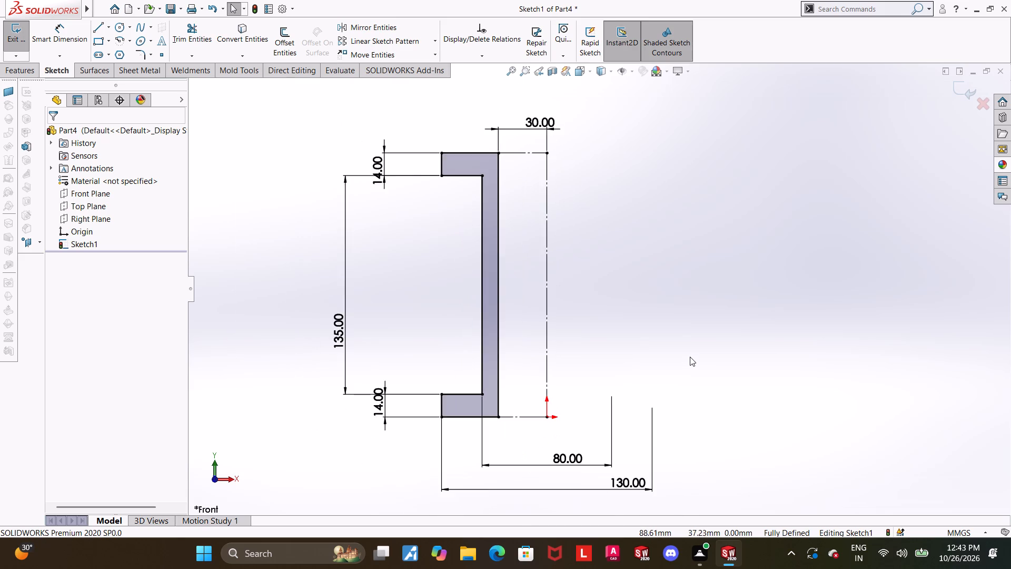
{"action": "scroll", "coordinate": [690, 357], "scroll_direction": "up", "scroll_amount": 1}
{"action": "scroll", "coordinate": [584, 151], "scroll_direction": "down", "scroll_amount": 1}
{"action": "scroll", "coordinate": [650, 291], "scroll_direction": "up", "scroll_amount": 2}
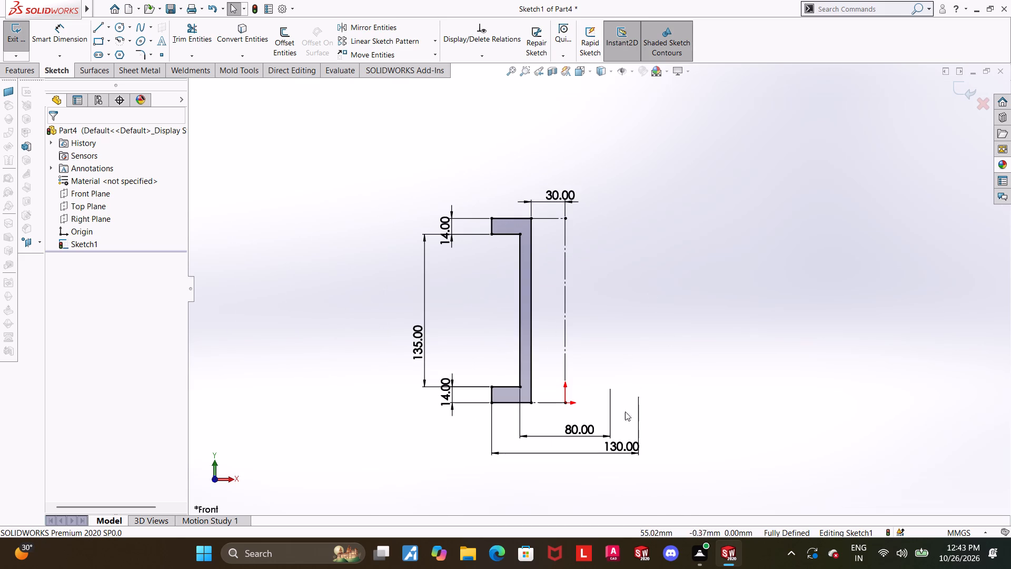
{"action": "scroll", "coordinate": [584, 438], "scroll_direction": "down", "scroll_amount": 2}
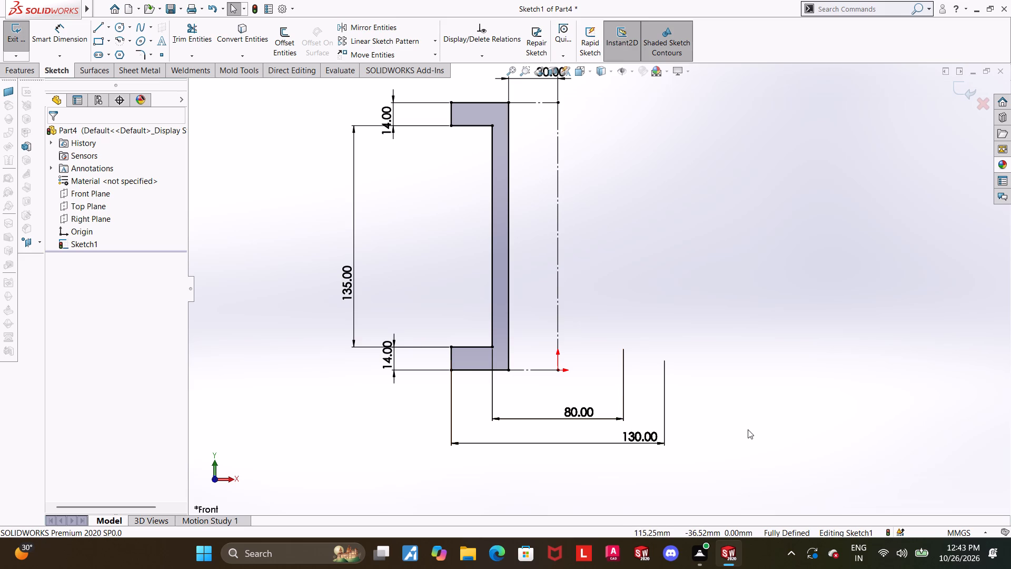
Exit the profile sketch, keeping its changes.
{"action": "left_click", "coordinate": [976, 89]}
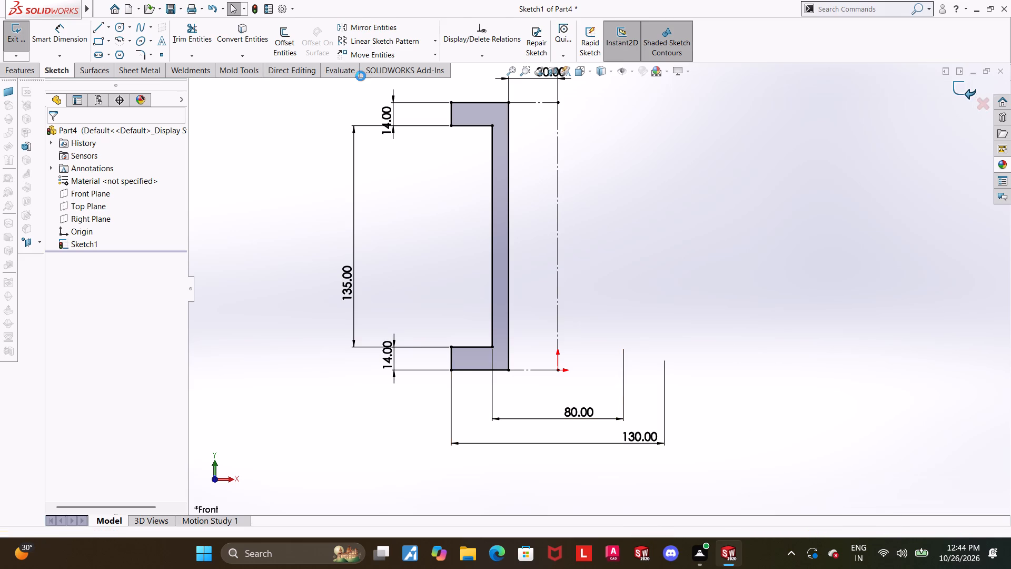
Revolve the flanged half-profile 360° about its long vertical edge nearest the construction line.
{"action": "left_click", "coordinate": [57, 36]}
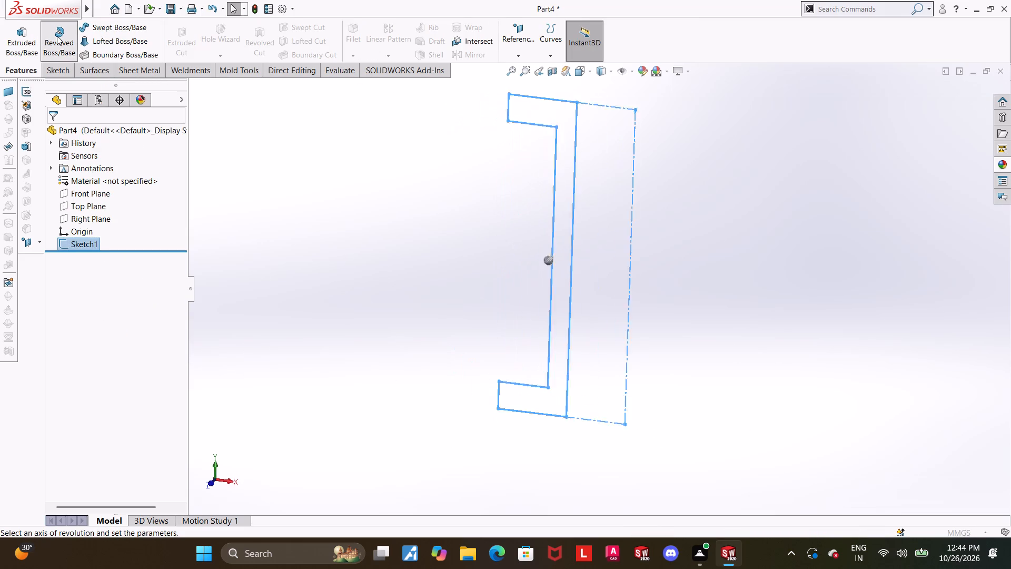
{"action": "left_click", "coordinate": [611, 243]}
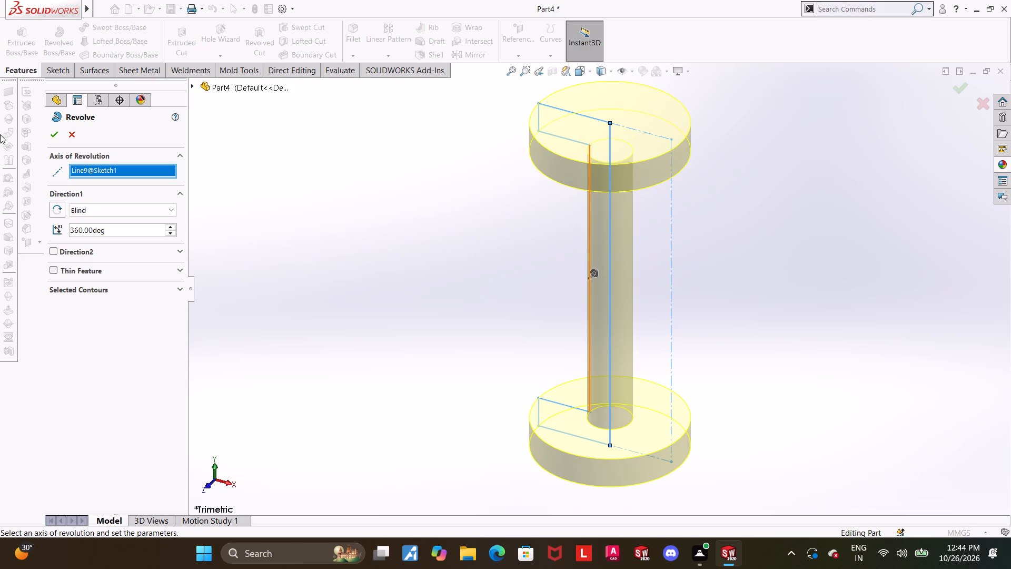
{"action": "left_click", "coordinate": [49, 137]}
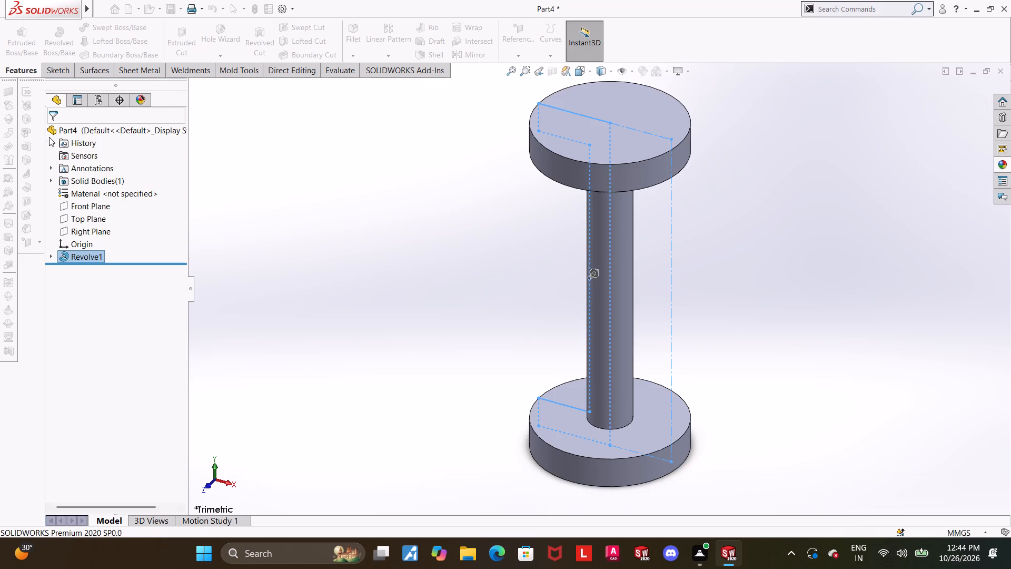
Edit the revolve so that its axis of revolution is the vertical construction line instead of the profile edge.
{"action": "right_click", "coordinate": [66, 256]}
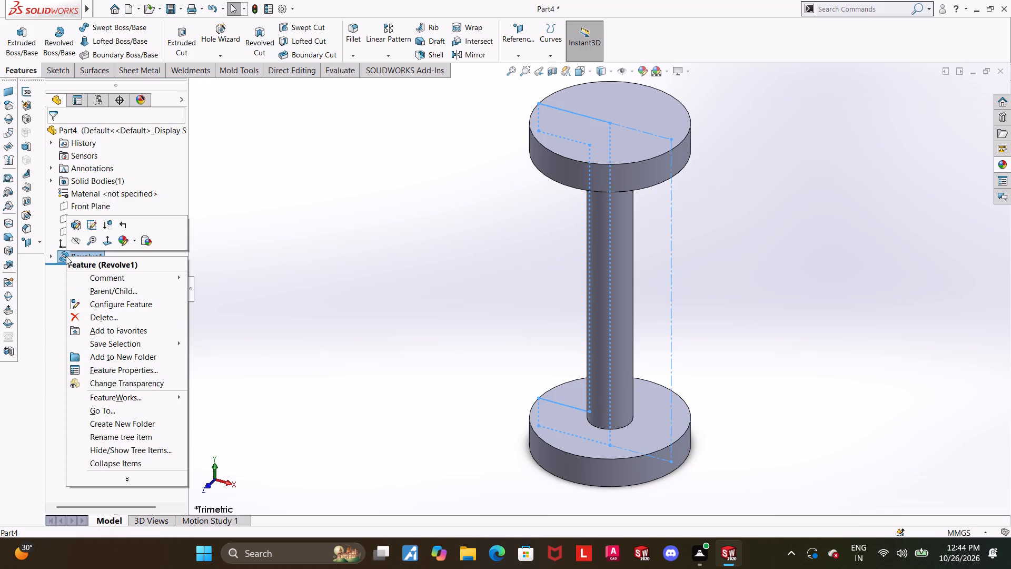
{"action": "left_click", "coordinate": [74, 230]}
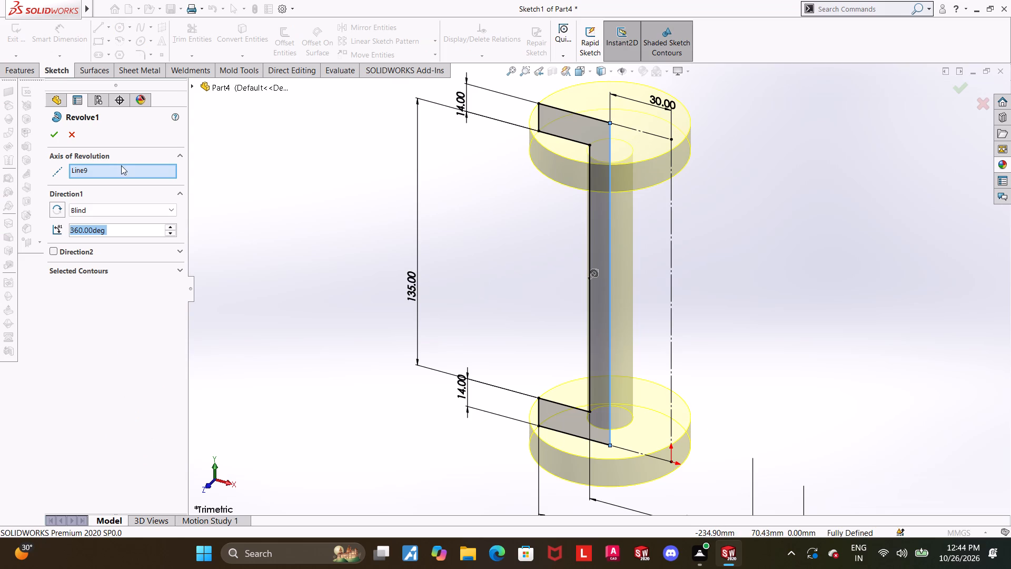
{"action": "right_click", "coordinate": [122, 166]}
{"action": "left_click", "coordinate": [142, 191]}
{"action": "left_click", "coordinate": [671, 282]}
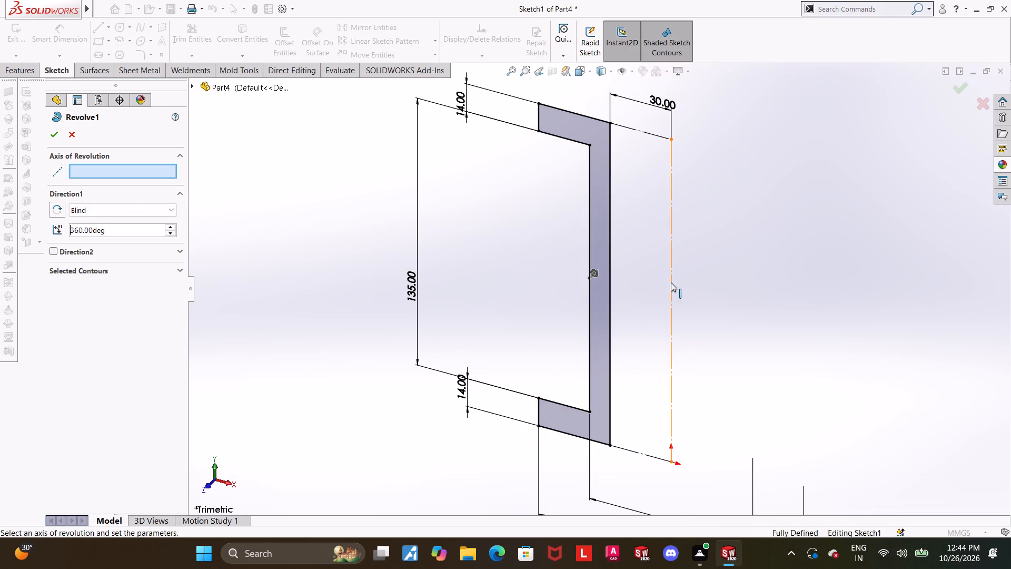
{"action": "double_click", "coordinate": [49, 143]}
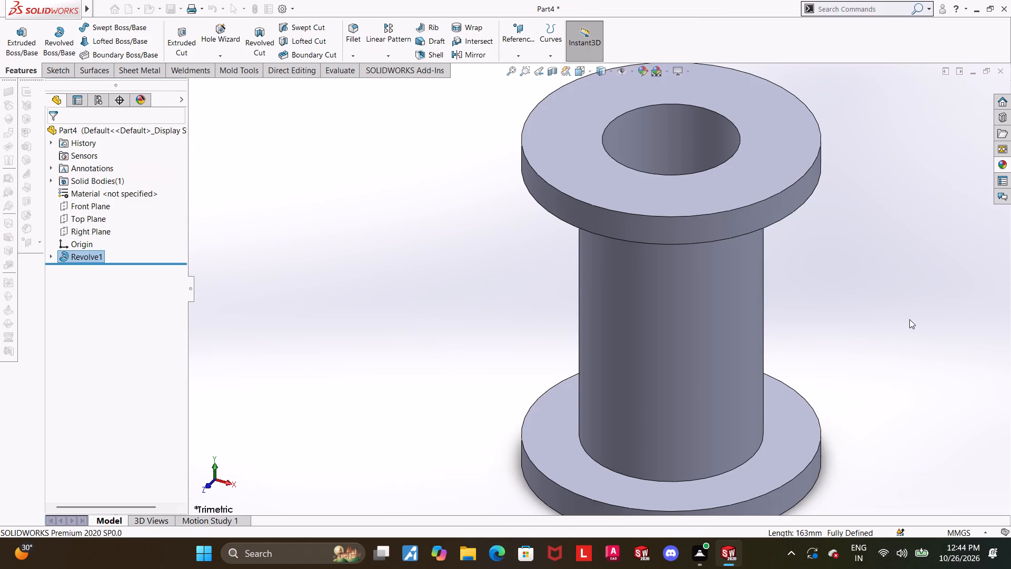
{"action": "left_click", "coordinate": [905, 316]}
{"action": "scroll", "coordinate": [897, 323], "scroll_direction": "up", "scroll_amount": 5}
{"action": "scroll", "coordinate": [604, 283], "scroll_direction": "down", "scroll_amount": 2}
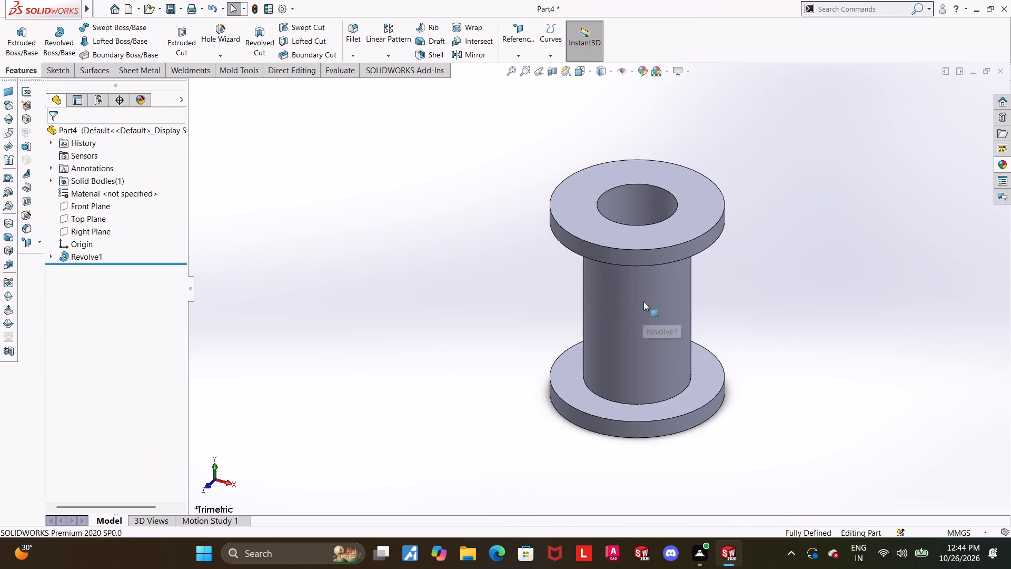
Start a new sketch on the flat outer face of the upper flange.
{"action": "middle_click_drag", "start_coordinate": [637, 301], "coordinate": [659, 383]}
{"action": "scroll", "coordinate": [663, 378], "scroll_direction": "up", "scroll_amount": 1}
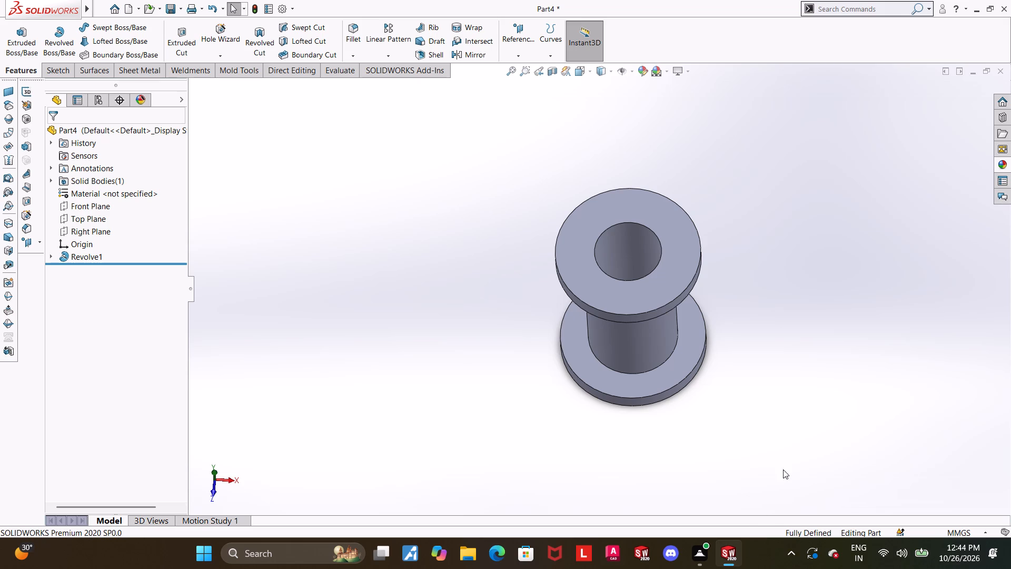
{"action": "left_click", "coordinate": [676, 259]}
{"action": "left_click", "coordinate": [718, 228]}
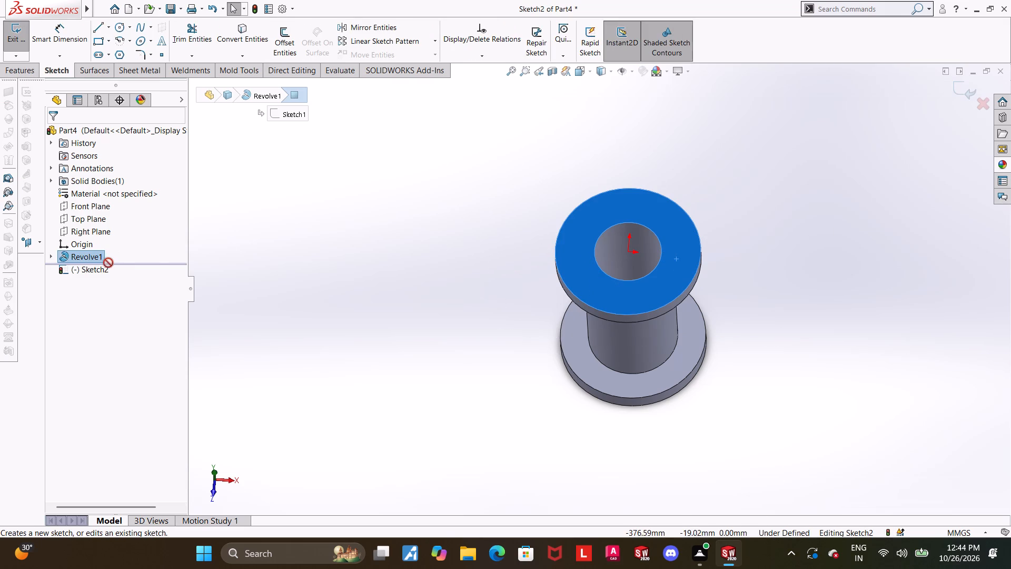
{"action": "left_click", "coordinate": [106, 264]}
{"action": "left_click", "coordinate": [138, 248]}
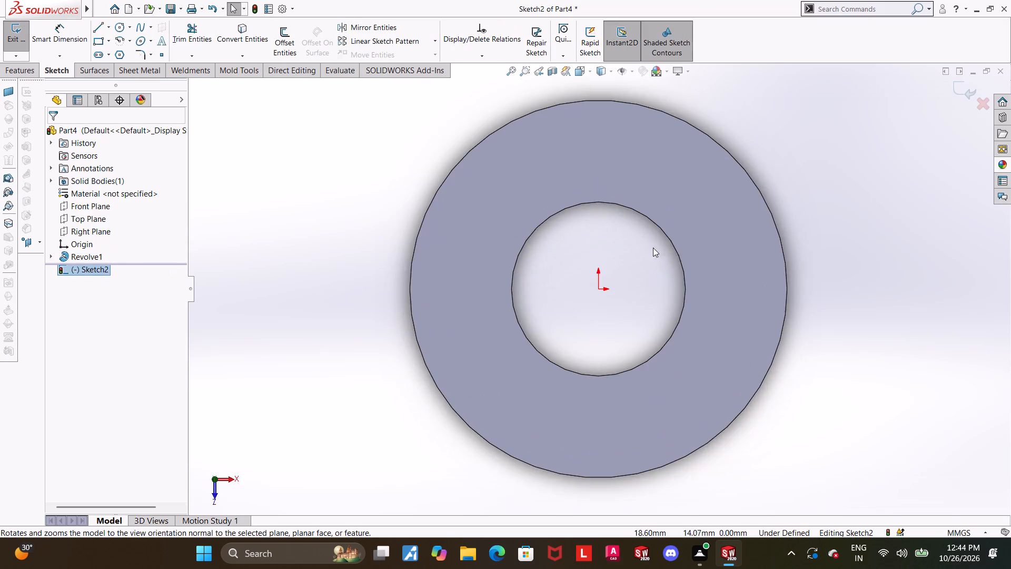
{"action": "scroll", "coordinate": [666, 232], "scroll_direction": "up", "scroll_amount": 5}
{"action": "scroll", "coordinate": [800, 371], "scroll_direction": "down", "scroll_amount": 2}
{"action": "left_click", "coordinate": [555, 390]}
{"action": "scroll", "coordinate": [382, 192], "scroll_direction": "down", "scroll_amount": 1}
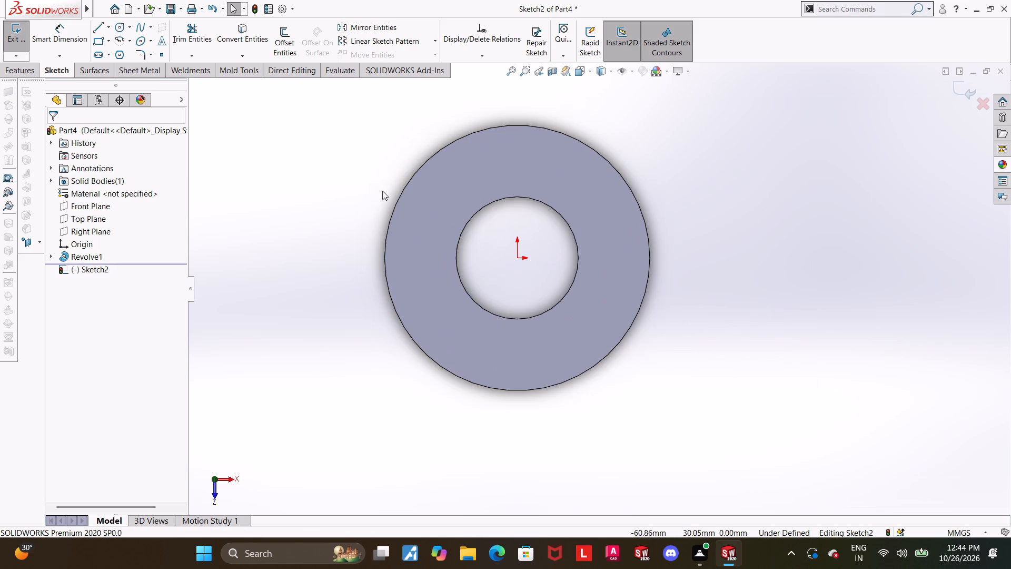
Sketch a circle about 104 mm in diameter centred on the origin and convert it to construction geometry.
{"action": "left_click", "coordinate": [121, 24]}
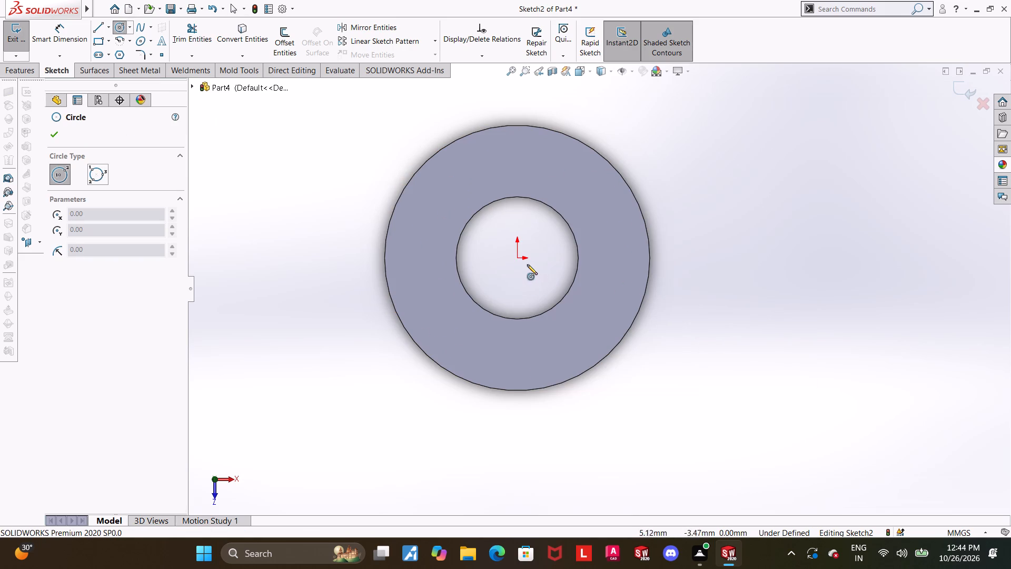
{"action": "left_click", "coordinate": [519, 256]}
{"action": "left_click", "coordinate": [600, 192]}
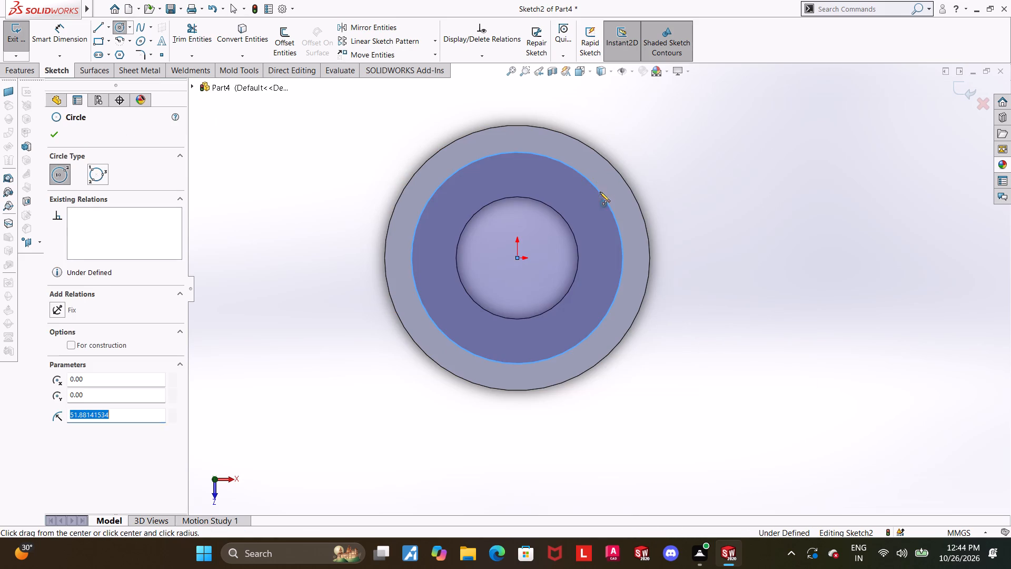
{"action": "key", "text": "Escape"}
{"action": "key", "text": "Escape"}
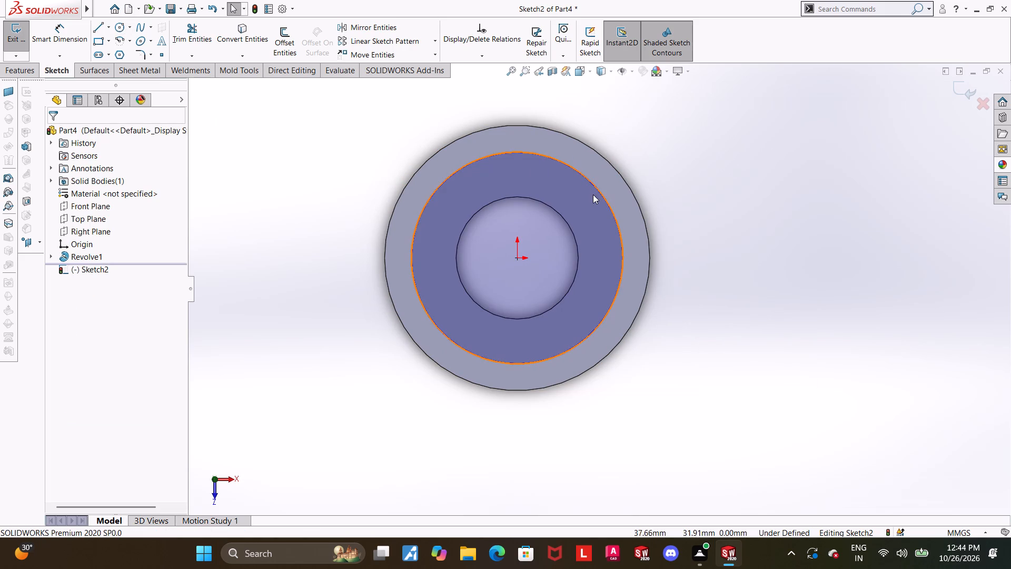
{"action": "left_click", "coordinate": [599, 191]}
{"action": "left_click", "coordinate": [650, 156]}
{"action": "key", "text": "Escape"}
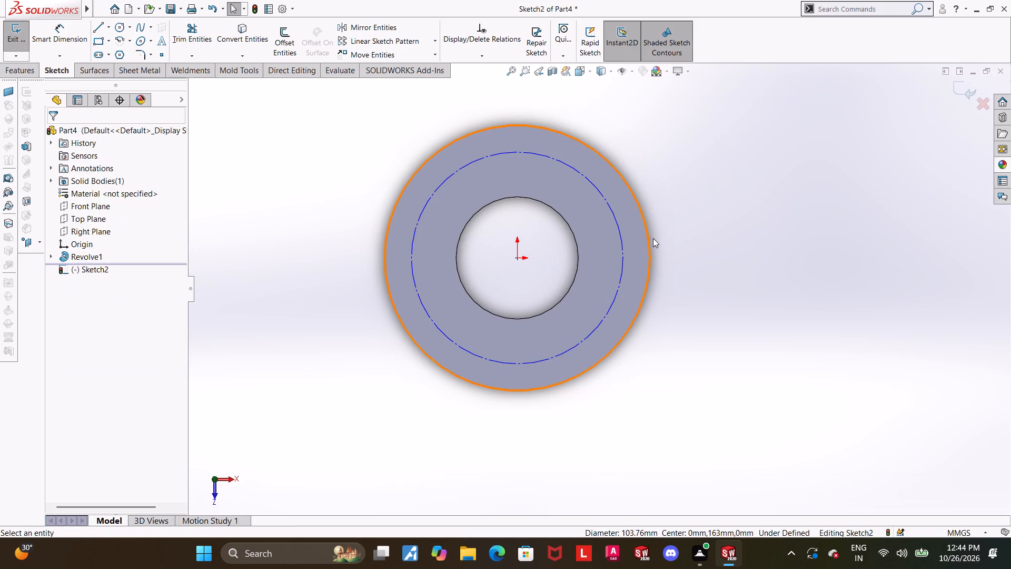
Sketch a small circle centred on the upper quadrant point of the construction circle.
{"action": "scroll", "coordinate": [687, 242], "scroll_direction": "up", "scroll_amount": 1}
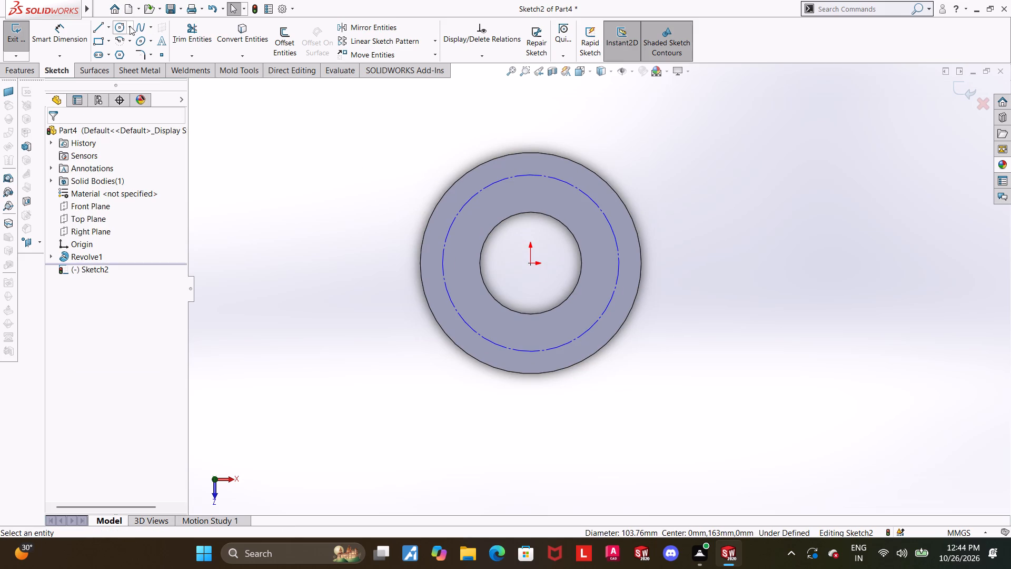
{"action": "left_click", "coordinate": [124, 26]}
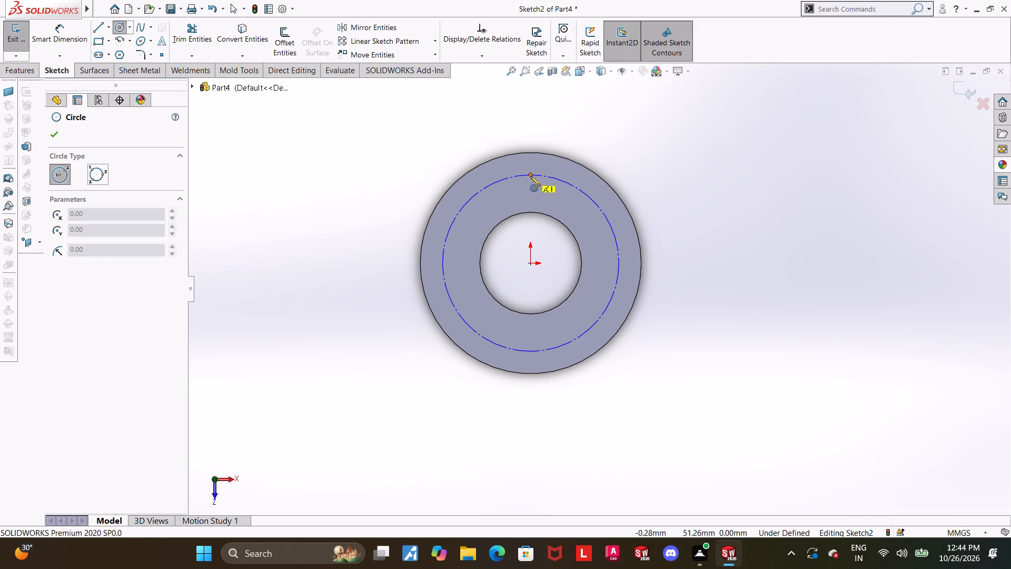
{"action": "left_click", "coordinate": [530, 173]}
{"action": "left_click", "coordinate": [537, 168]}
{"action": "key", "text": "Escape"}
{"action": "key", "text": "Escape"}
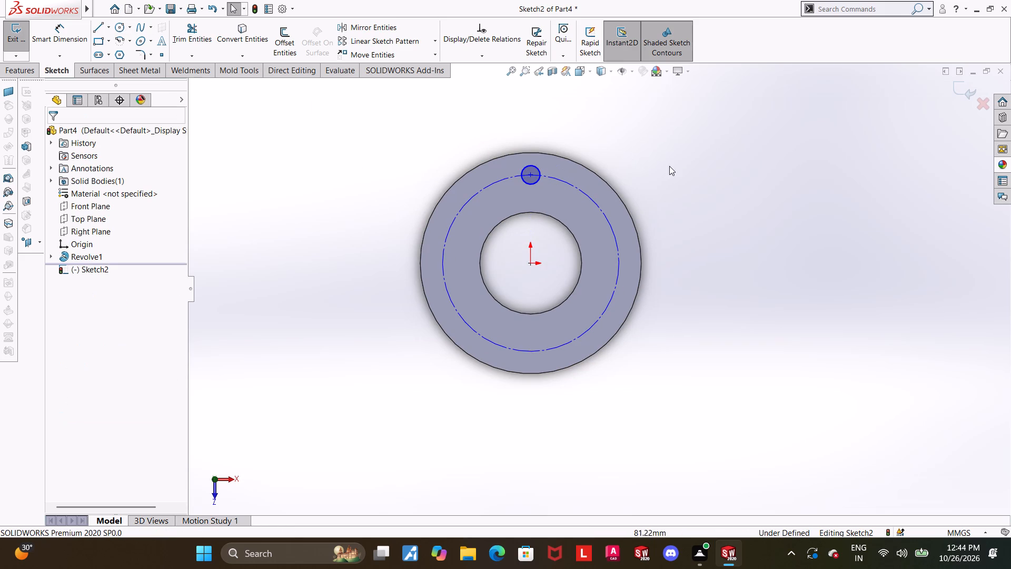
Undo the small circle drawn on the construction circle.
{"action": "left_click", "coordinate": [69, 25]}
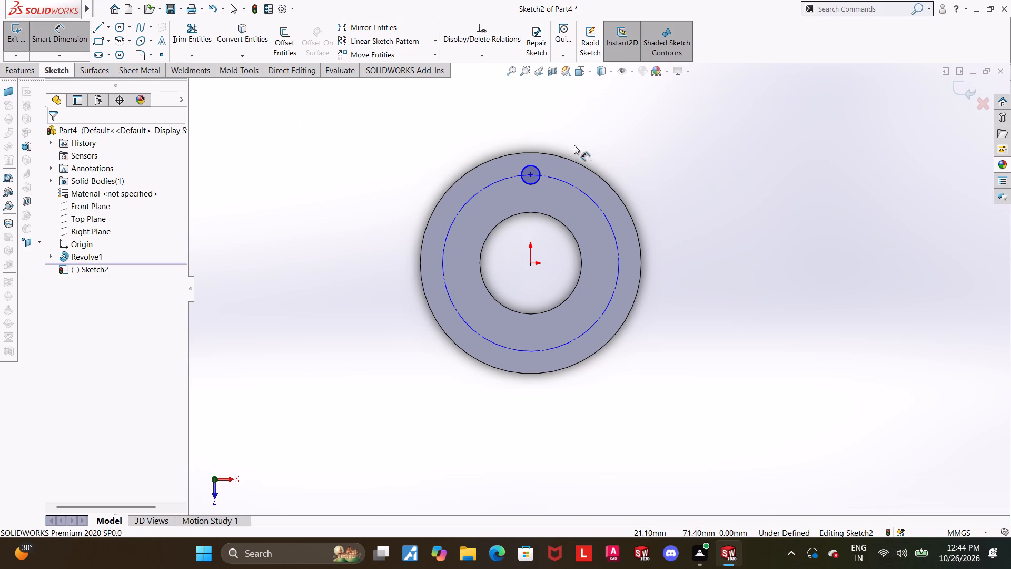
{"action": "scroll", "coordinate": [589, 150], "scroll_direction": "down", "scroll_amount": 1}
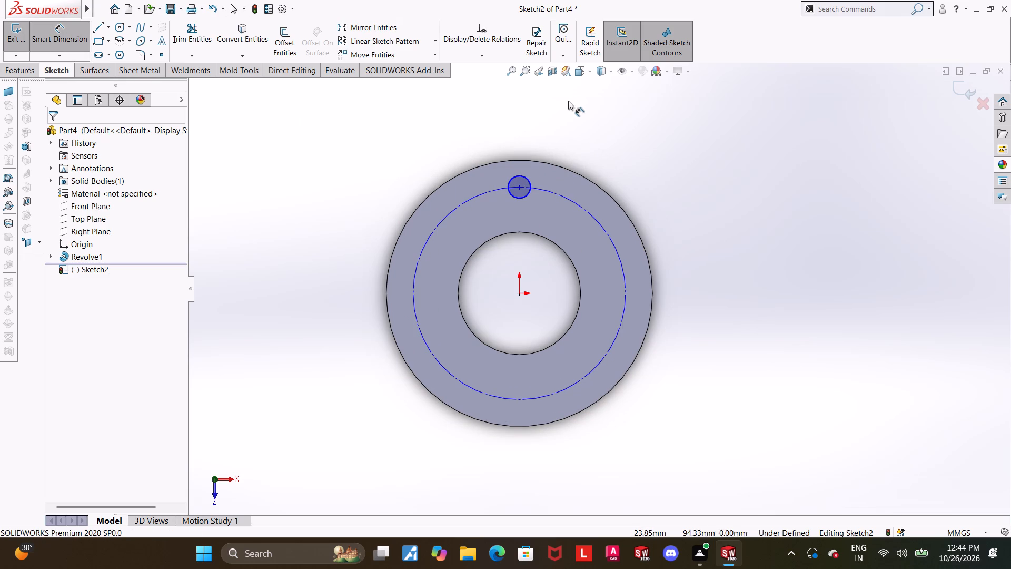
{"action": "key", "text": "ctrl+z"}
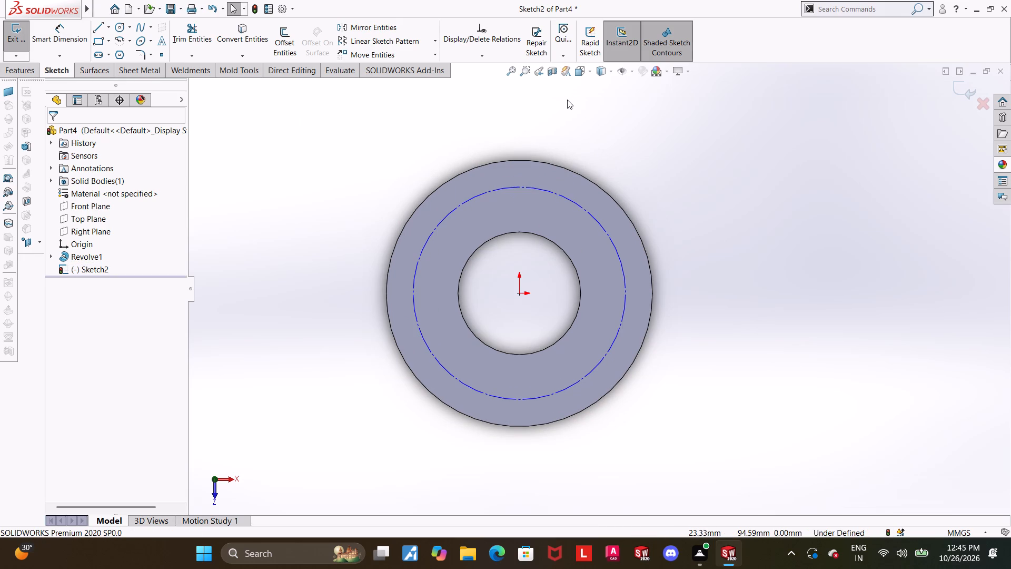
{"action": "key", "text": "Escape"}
Dimension the construction circle's diameter as 105 mm.
{"action": "left_click", "coordinate": [78, 43]}
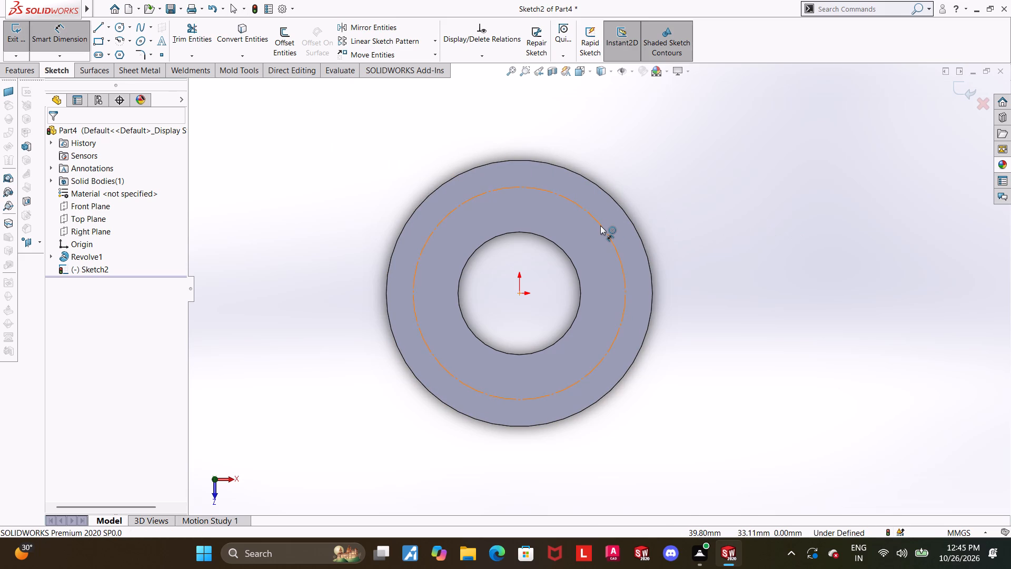
{"action": "left_click", "coordinate": [600, 225]}
{"action": "left_click", "coordinate": [736, 182]}
{"action": "key", "text": "1"}
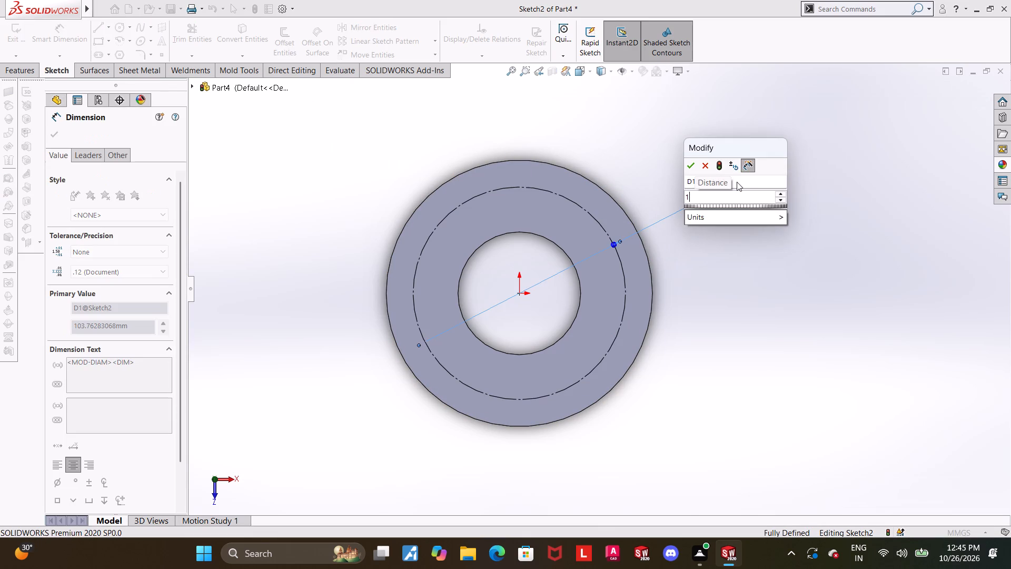
{"action": "type", "text": "05"}
{"action": "key", "text": "Return"}
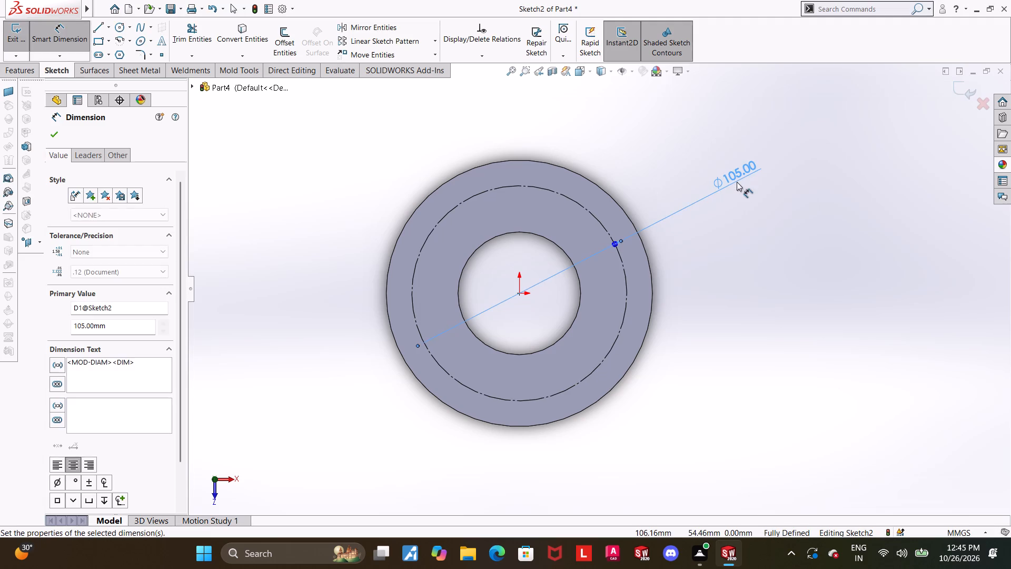
{"action": "key", "text": "Escape"}
Examine the upper flange face and its dimensioned construction circle at an angle and from the Top view.
{"action": "scroll", "coordinate": [716, 276], "scroll_direction": "up", "scroll_amount": 1}
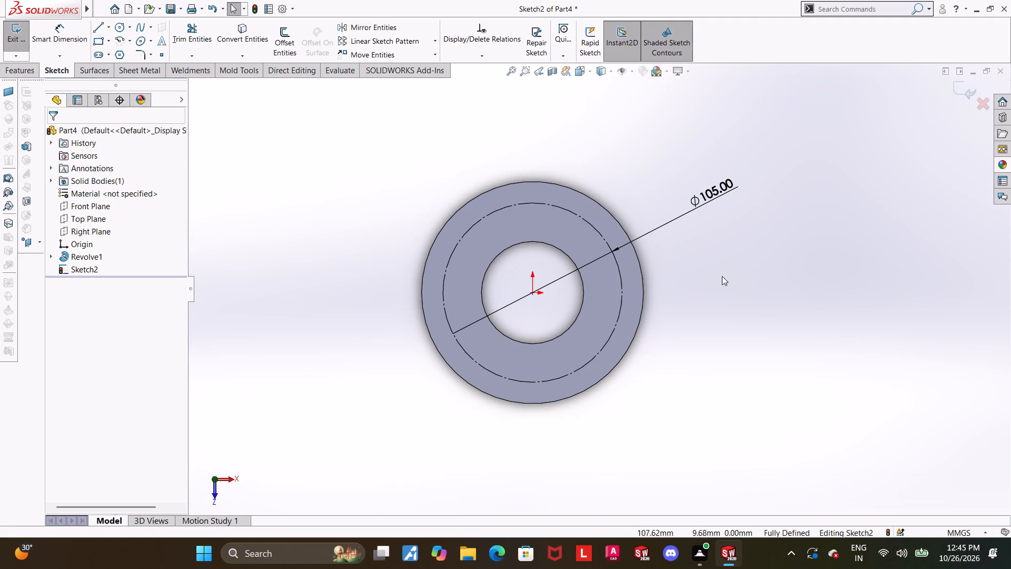
{"action": "scroll", "coordinate": [661, 267], "scroll_direction": "down", "scroll_amount": 1}
{"action": "key", "text": "Escape"}
{"action": "scroll", "coordinate": [695, 250], "scroll_direction": "down", "scroll_amount": 1}
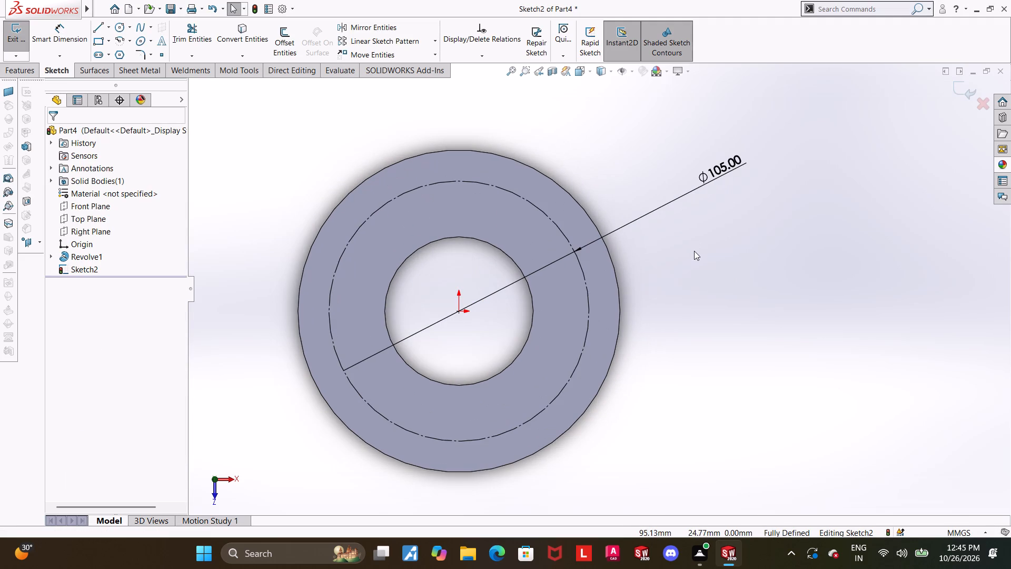
{"action": "scroll", "coordinate": [697, 264], "scroll_direction": "up", "scroll_amount": 1}
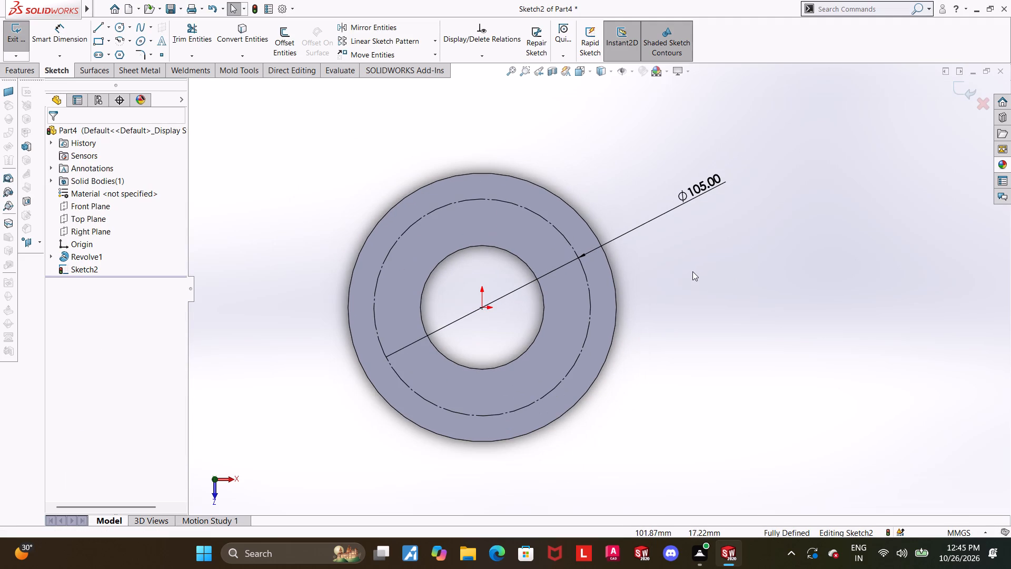
{"action": "middle_click_drag", "start_coordinate": [688, 291], "coordinate": [683, 276]}
{"action": "scroll", "coordinate": [689, 299], "scroll_direction": "up", "scroll_amount": 2}
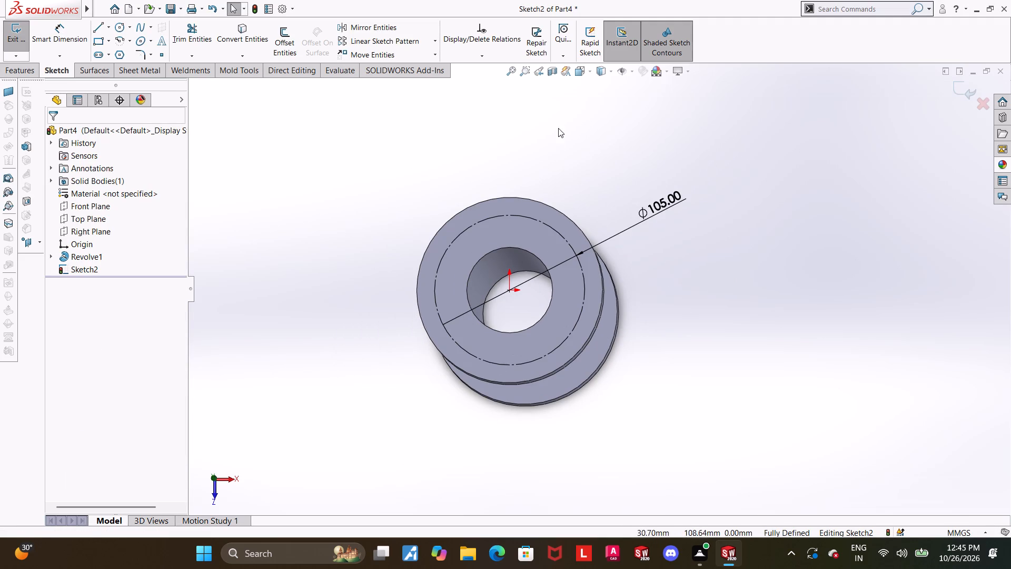
{"action": "left_click", "coordinate": [587, 67]}
{"action": "left_click", "coordinate": [472, 322]}
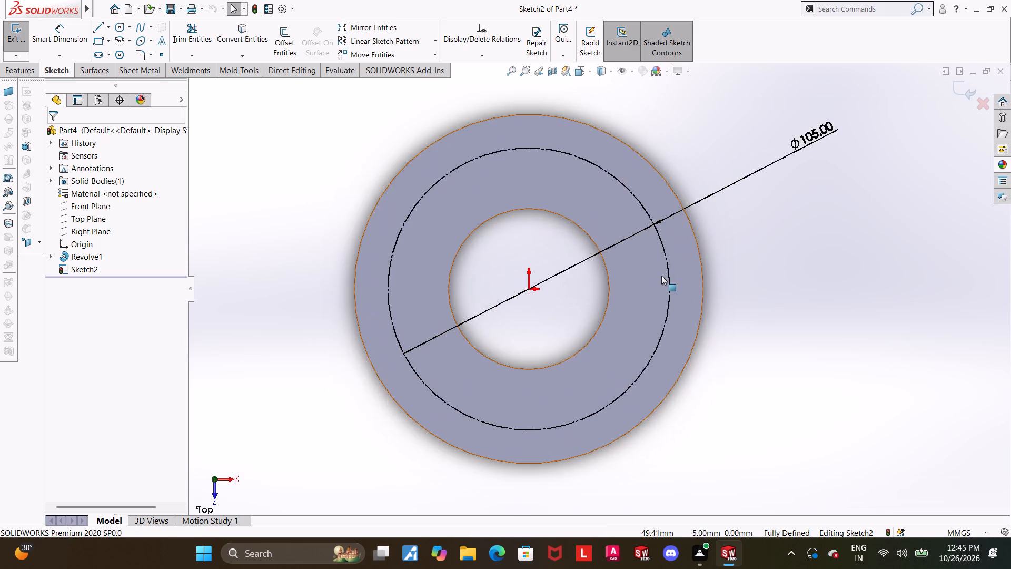
{"action": "scroll", "coordinate": [664, 261], "scroll_direction": "up", "scroll_amount": 1}
{"action": "scroll", "coordinate": [536, 241], "scroll_direction": "down", "scroll_amount": 1}
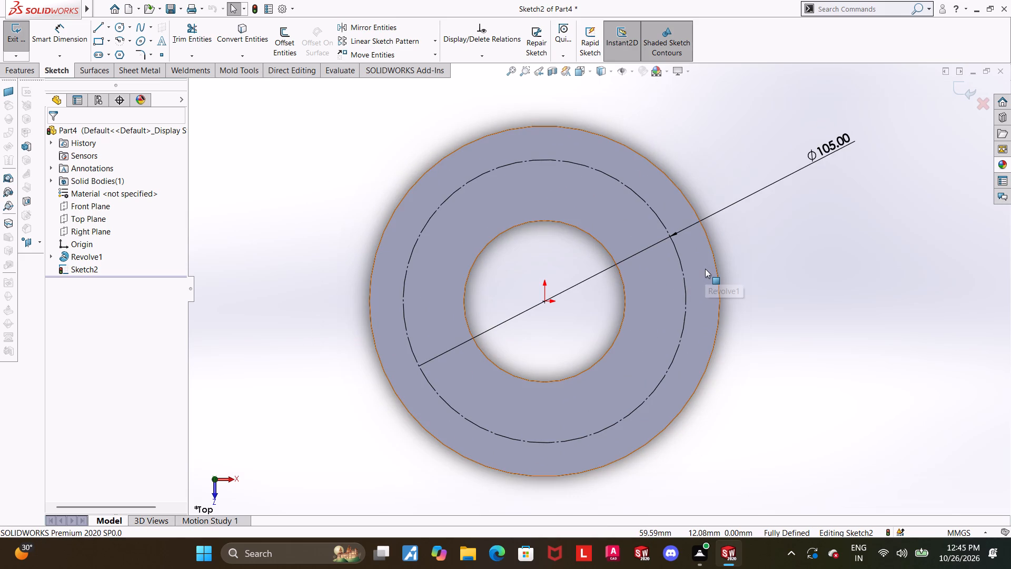
{"action": "scroll", "coordinate": [705, 269], "scroll_direction": "up", "scroll_amount": 1}
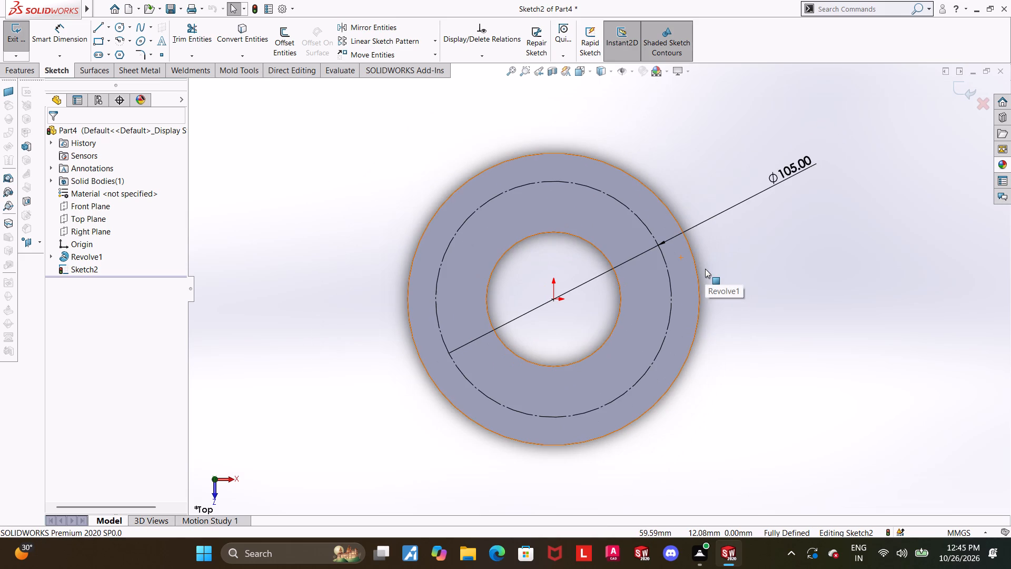
{"action": "scroll", "coordinate": [705, 269], "scroll_direction": "up", "scroll_amount": 1}
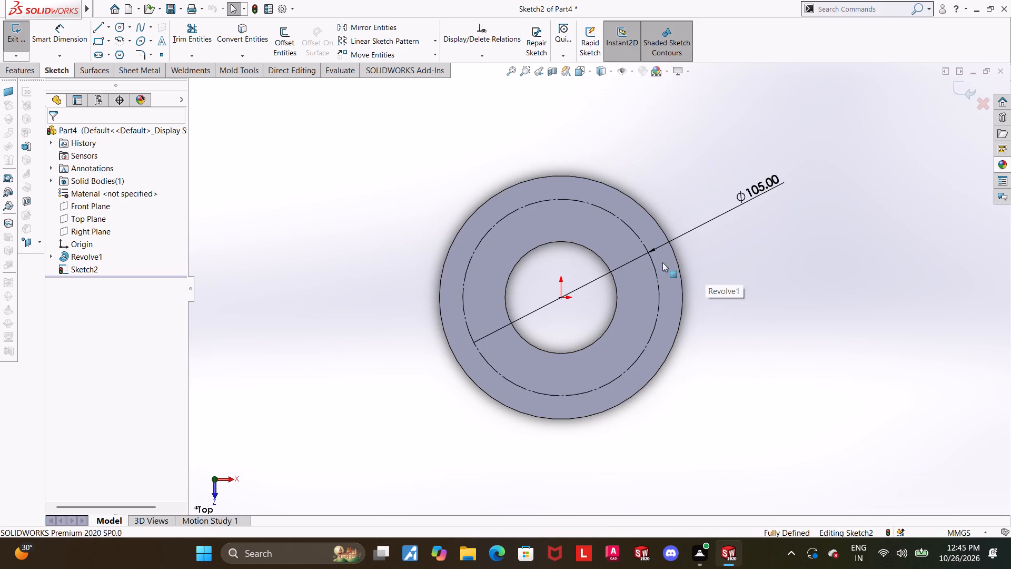
{"action": "scroll", "coordinate": [542, 283], "scroll_direction": "down", "scroll_amount": 1}
{"action": "scroll", "coordinate": [482, 301], "scroll_direction": "down", "scroll_amount": 1}
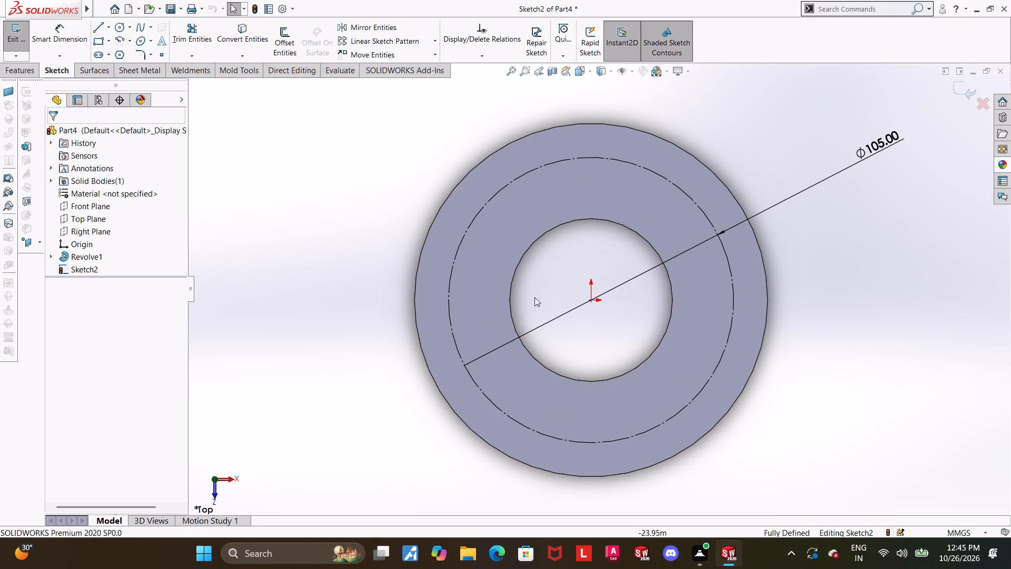
Finish the sketch of the construction circle on the upper flange face.
{"action": "scroll", "coordinate": [633, 329], "scroll_direction": "up", "scroll_amount": 1}
{"action": "scroll", "coordinate": [577, 366], "scroll_direction": "down", "scroll_amount": 1}
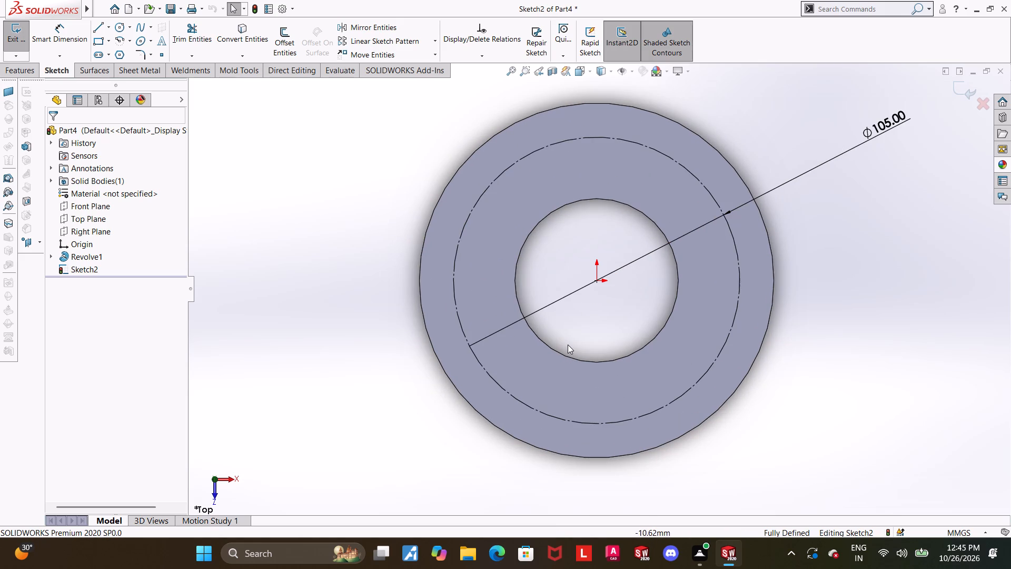
{"action": "key", "text": "Escape"}
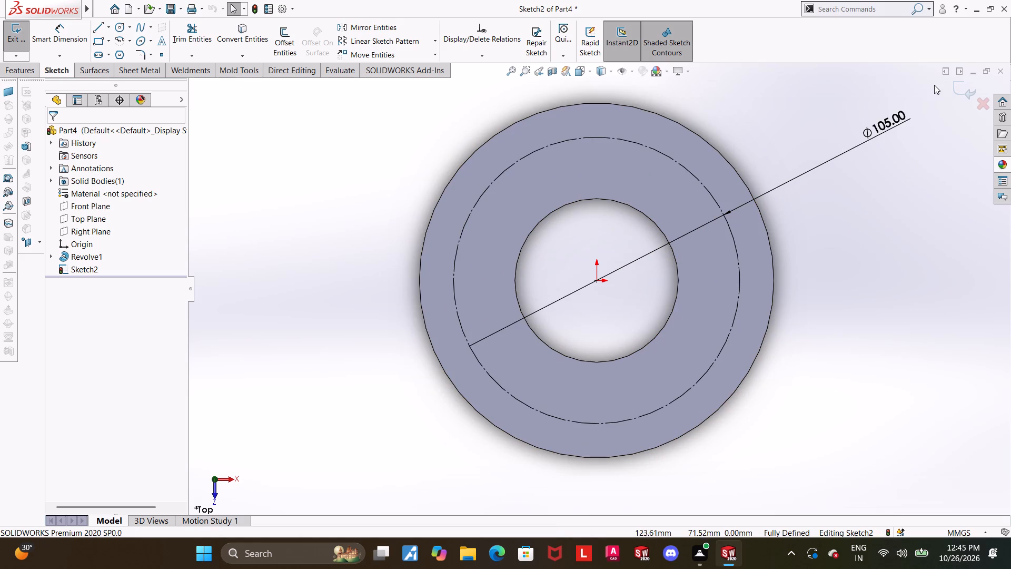
{"action": "left_click", "coordinate": [960, 99]}
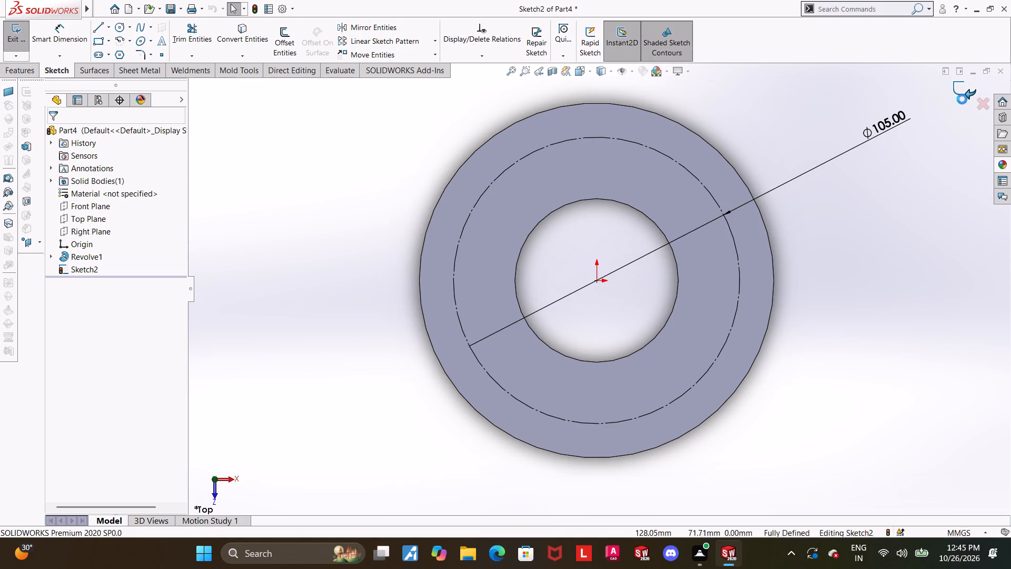
{"action": "left_click", "coordinate": [871, 333]}
Examine the upper flange face and its construction circle at an angle and from the Top view.
{"action": "middle_click_drag", "start_coordinate": [751, 326], "coordinate": [741, 302]}
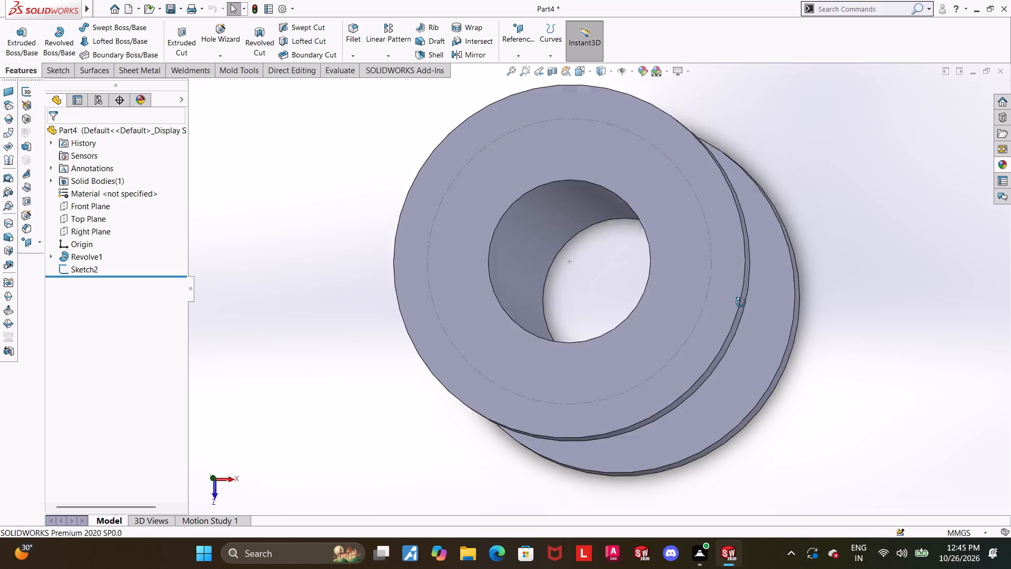
{"action": "middle_click_drag", "start_coordinate": [741, 302], "coordinate": [747, 272]}
{"action": "scroll", "coordinate": [747, 272], "scroll_direction": "up", "scroll_amount": 3}
{"action": "scroll", "coordinate": [624, 192], "scroll_direction": "down", "scroll_amount": 2}
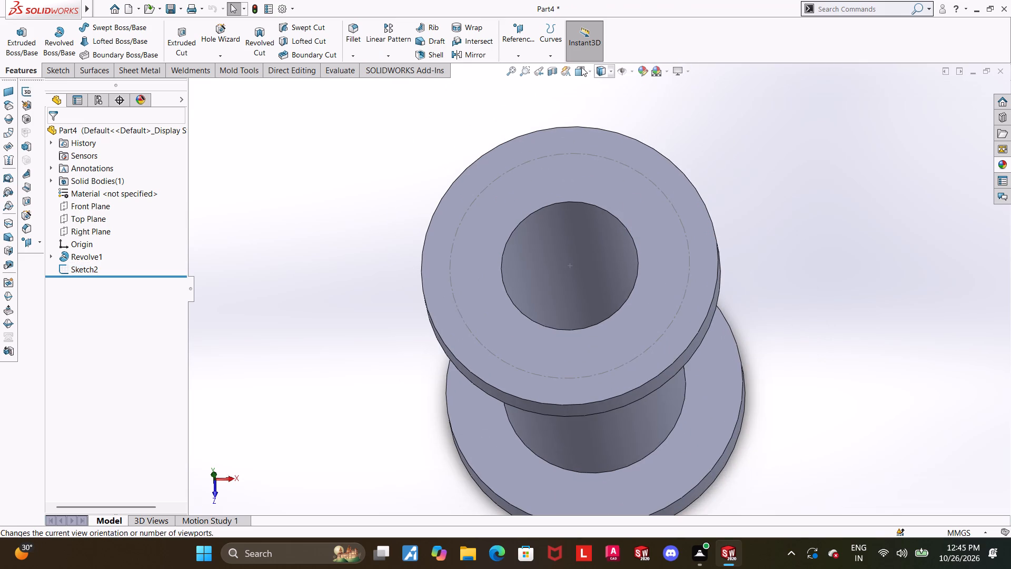
{"action": "left_click", "coordinate": [580, 67]}
{"action": "left_click", "coordinate": [509, 325]}
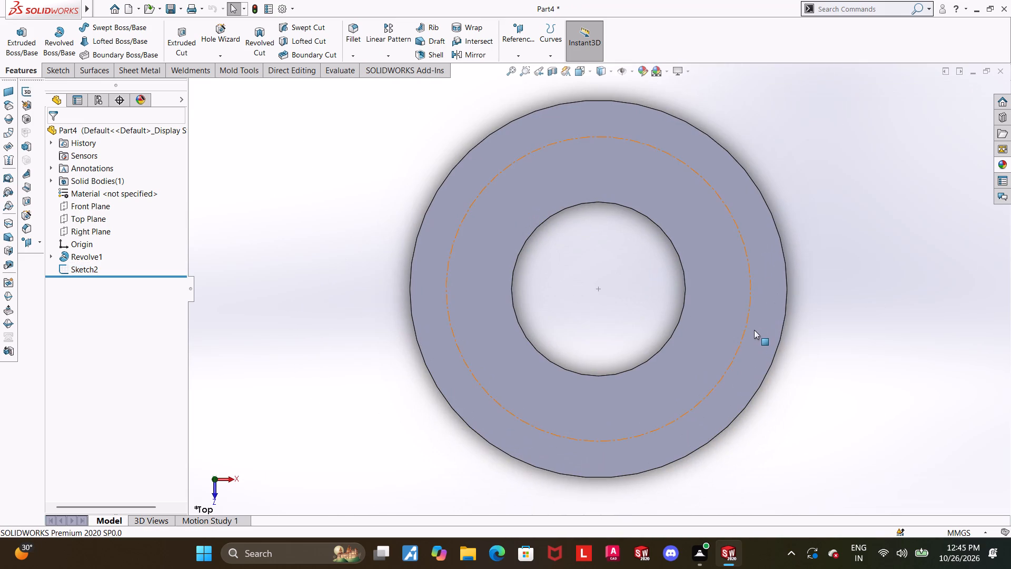
{"action": "left_click", "coordinate": [749, 323]}
{"action": "left_click", "coordinate": [877, 392]}
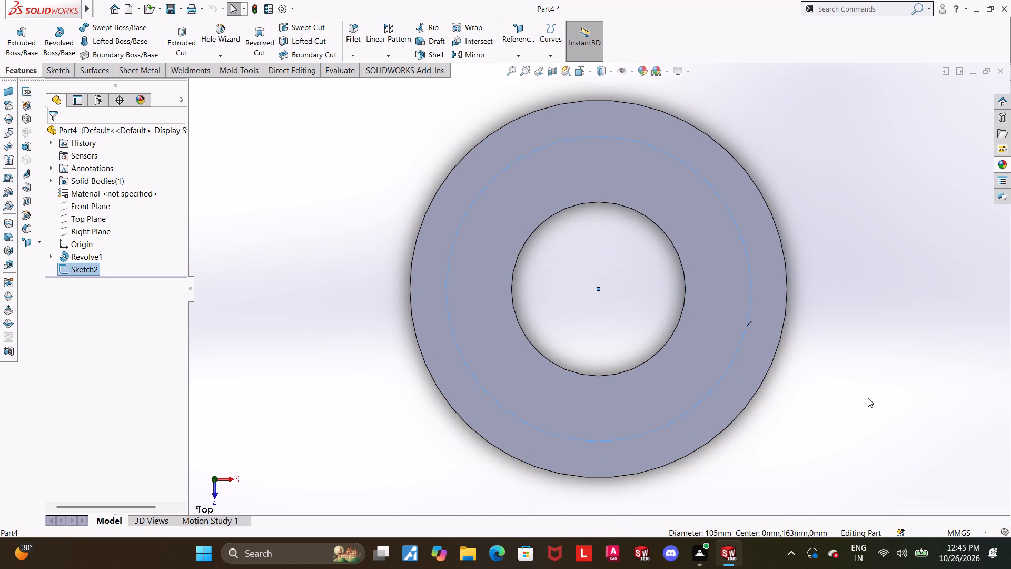
{"action": "middle_click_drag", "start_coordinate": [862, 404], "coordinate": [859, 367]}
{"action": "scroll", "coordinate": [728, 351], "scroll_direction": "up", "scroll_amount": 4}
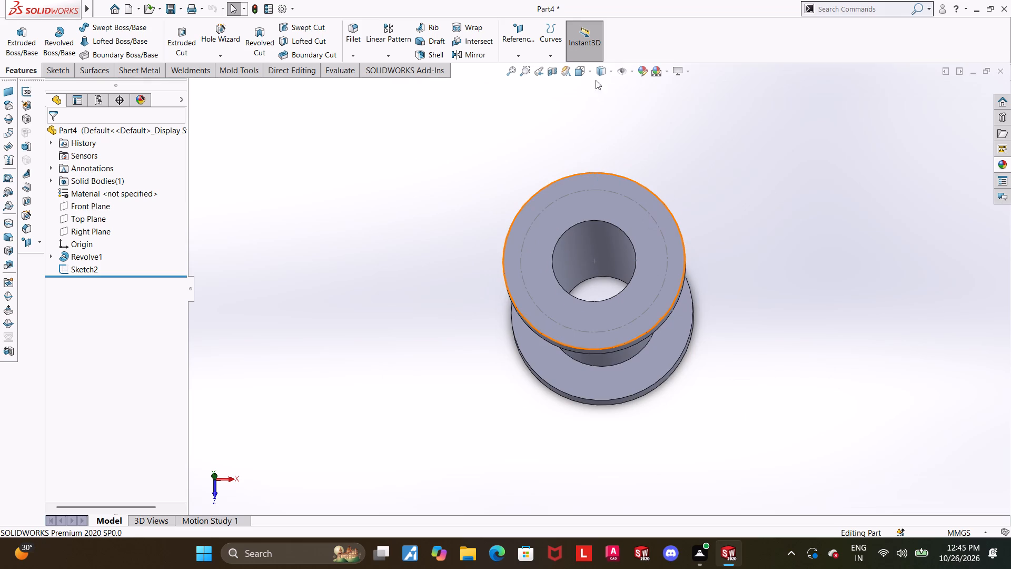
{"action": "left_click", "coordinate": [582, 70]}
{"action": "left_click", "coordinate": [481, 271]}
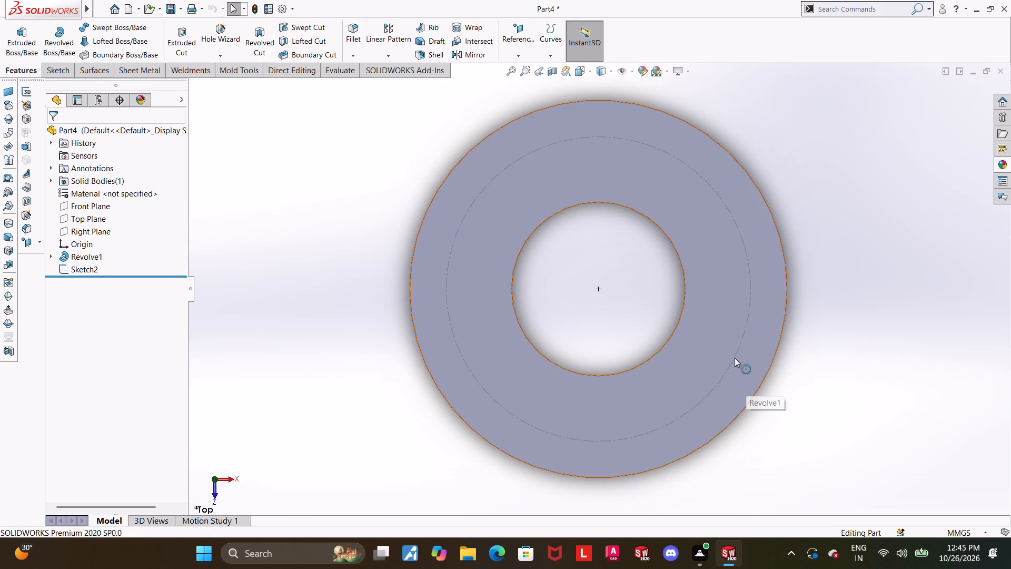
{"action": "left_click", "coordinate": [735, 354]}
{"action": "left_click", "coordinate": [860, 377]}
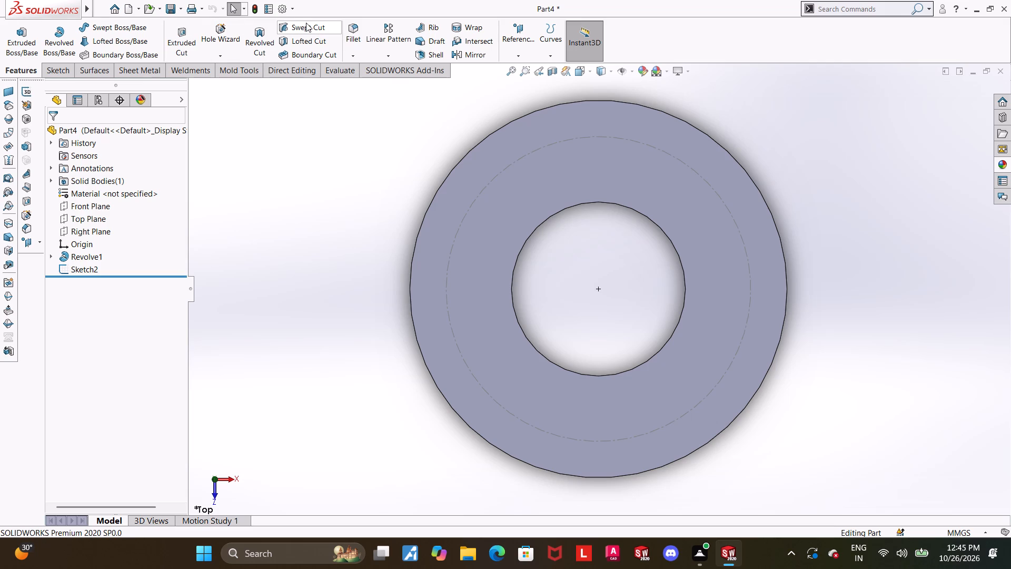
Start a Hole Wizard feature with the plain Hole type, ANSI Metric standard and Drill sizes as its type.
{"action": "left_click", "coordinate": [222, 33]}
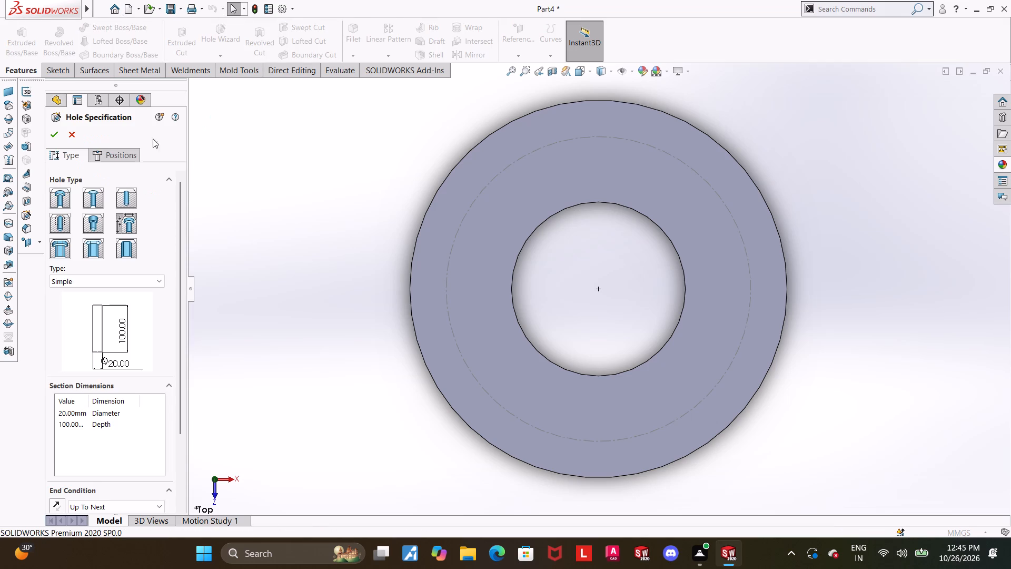
{"action": "left_click", "coordinate": [124, 199]}
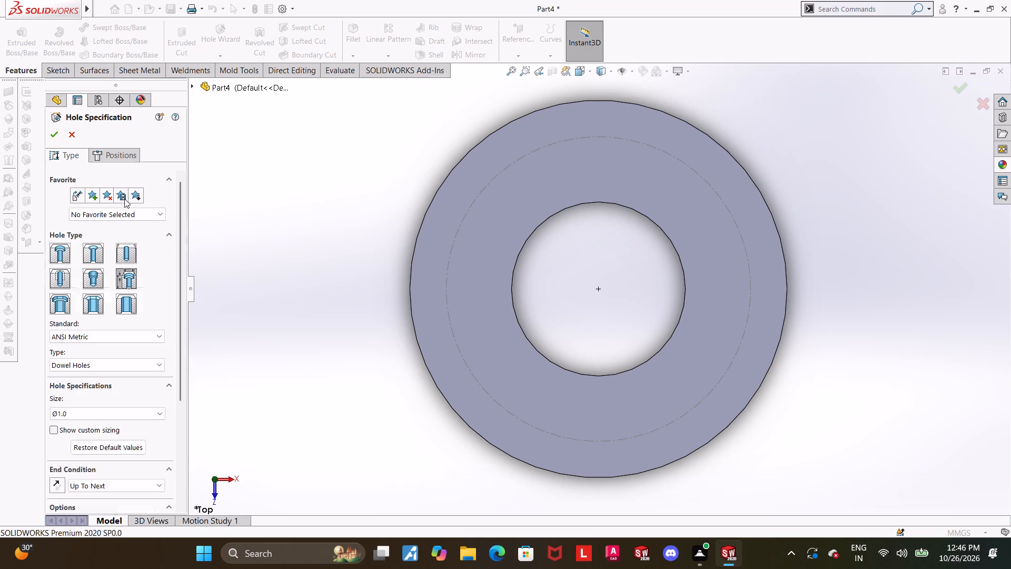
{"action": "left_click_drag", "start_coordinate": [179, 303], "coordinate": [179, 362]}
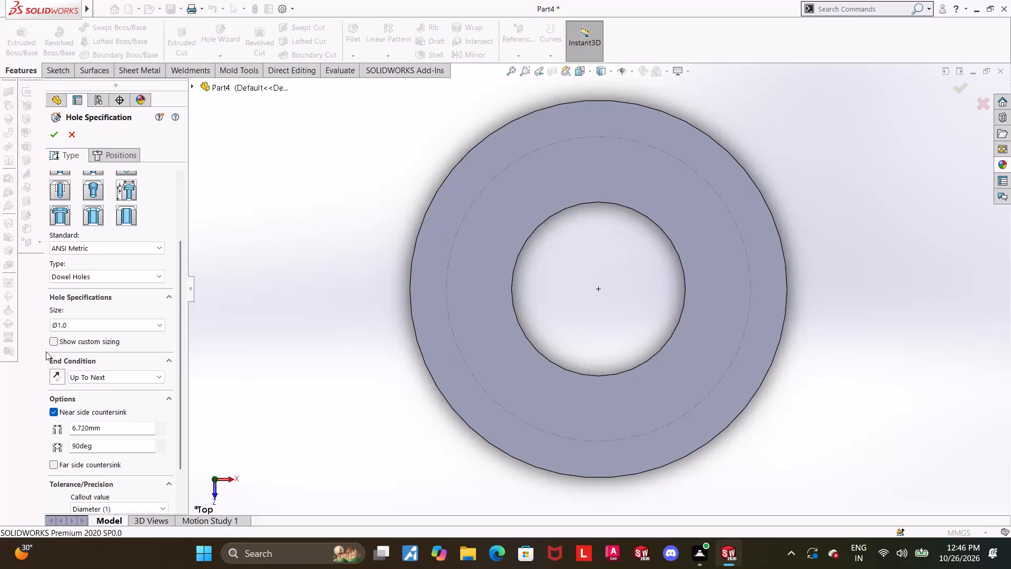
{"action": "left_click", "coordinate": [121, 248]}
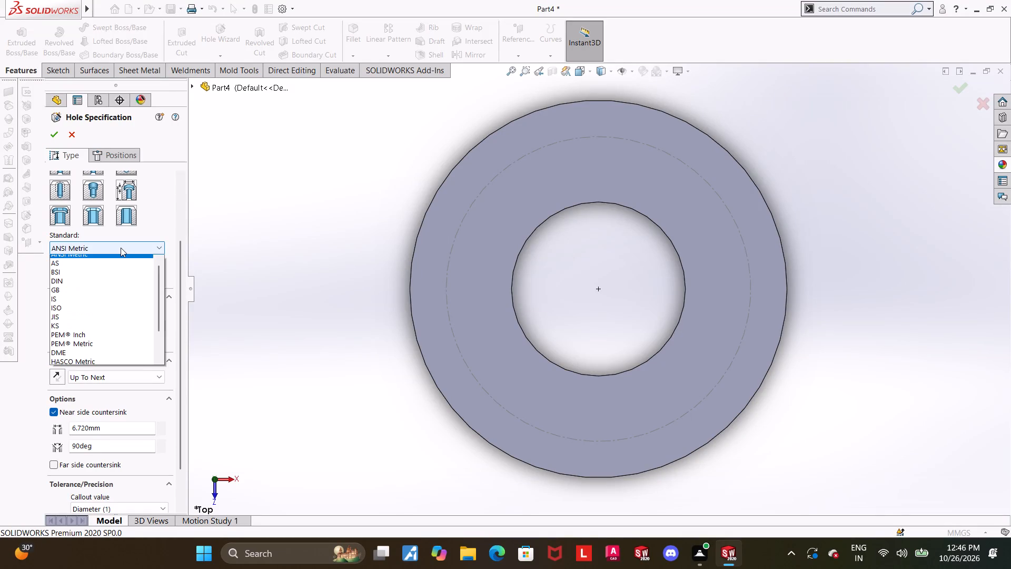
{"action": "left_click", "coordinate": [121, 248]}
{"action": "left_click", "coordinate": [140, 277]}
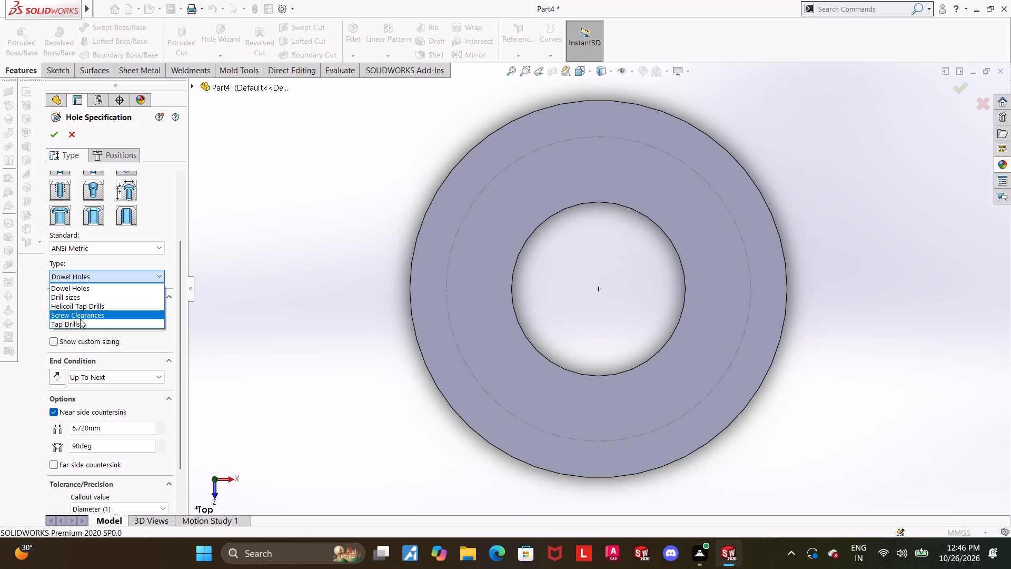
{"action": "left_click", "coordinate": [82, 321]}
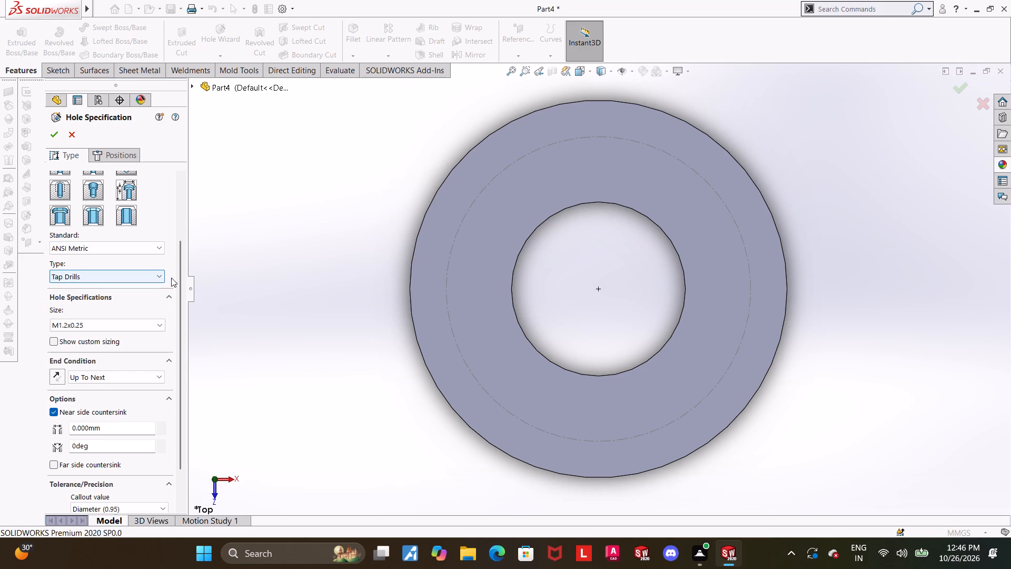
{"action": "scroll", "coordinate": [194, 249], "scroll_direction": "up", "scroll_amount": 1}
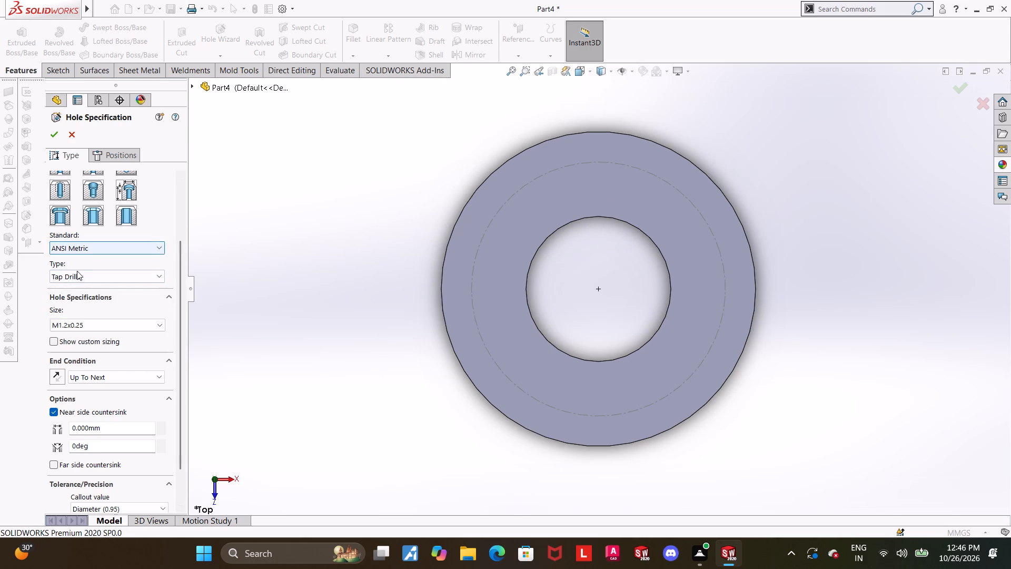
{"action": "left_click", "coordinate": [81, 278]}
{"action": "left_click", "coordinate": [113, 293]}
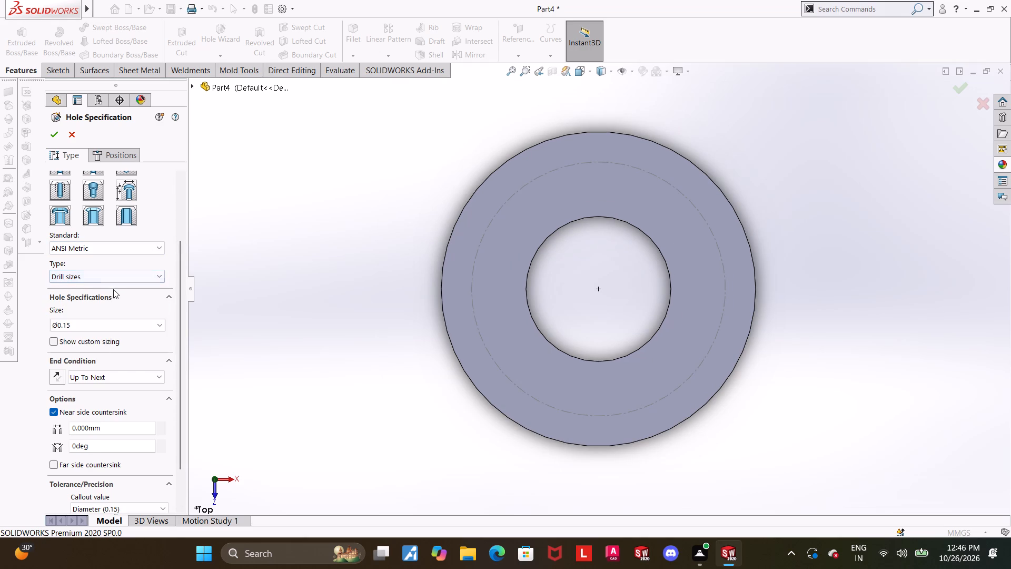
Set the drill hole size to Ø10.0.
{"action": "left_click", "coordinate": [91, 324]}
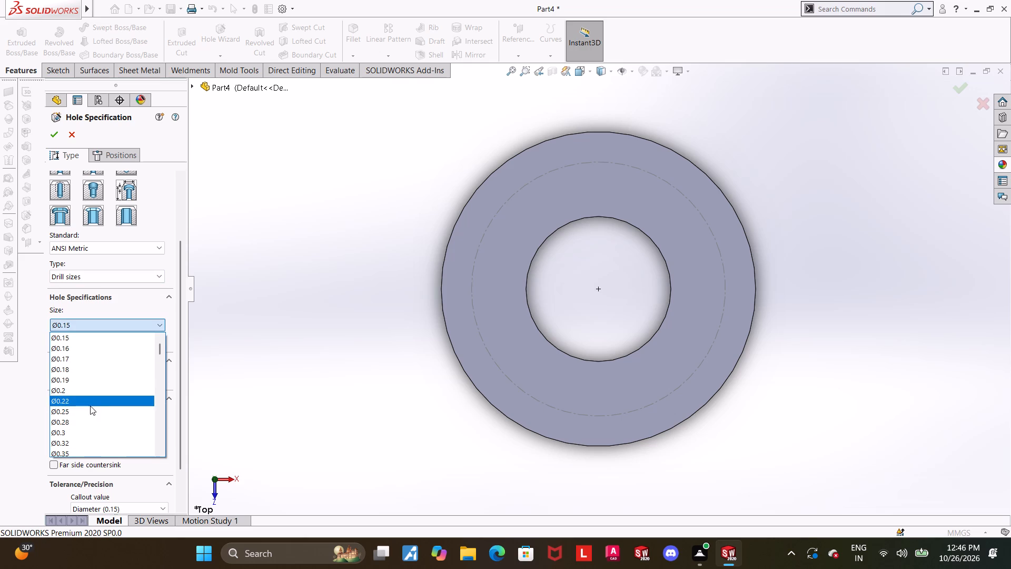
{"action": "scroll", "coordinate": [114, 428], "scroll_direction": "down", "scroll_amount": 14}
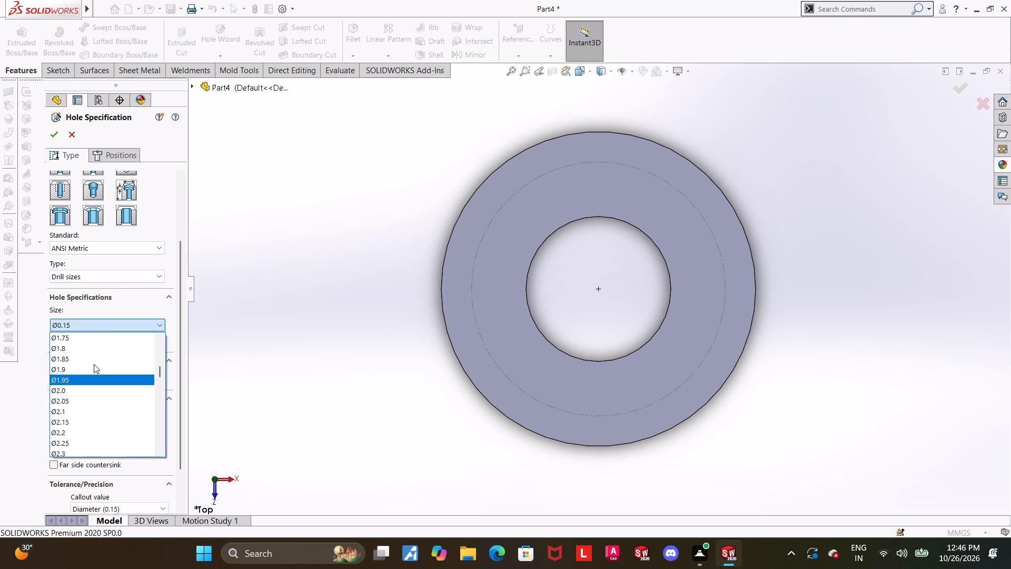
{"action": "scroll", "coordinate": [133, 393], "scroll_direction": "down", "scroll_amount": 20}
{"action": "scroll", "coordinate": [133, 402], "scroll_direction": "down", "scroll_amount": 2}
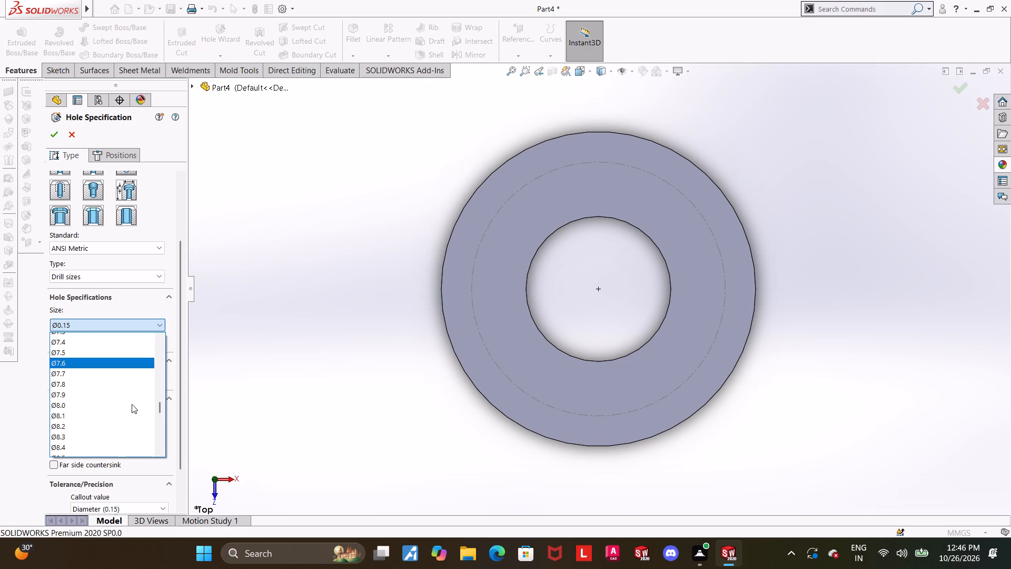
{"action": "scroll", "coordinate": [96, 400], "scroll_direction": "down", "scroll_amount": 2}
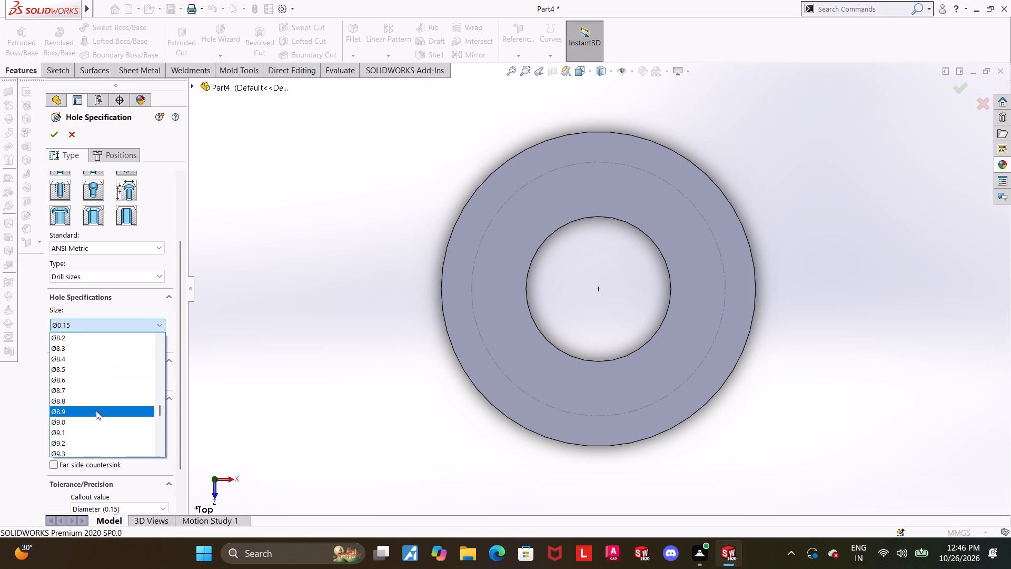
{"action": "scroll", "coordinate": [96, 410], "scroll_direction": "down", "scroll_amount": 4}
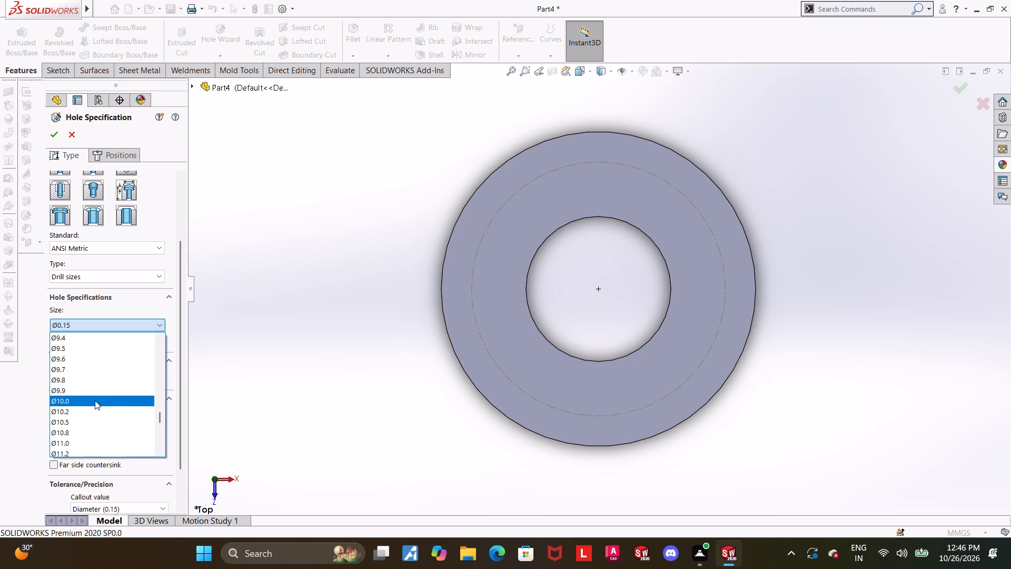
{"action": "left_click", "coordinate": [95, 401]}
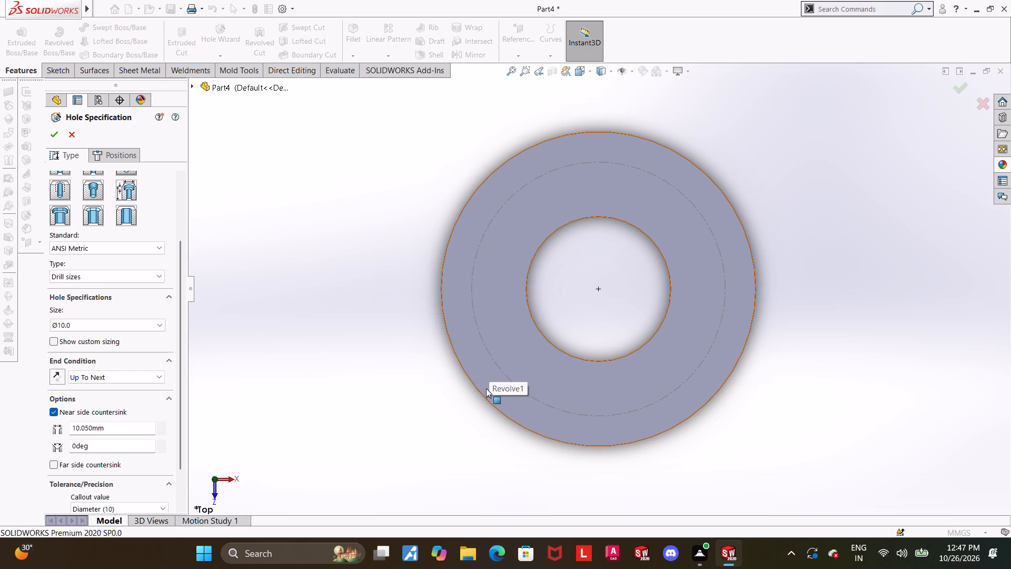
Set the hole's end condition to Blind with a depth of 14 mm.
{"action": "left_click", "coordinate": [121, 151]}
{"action": "left_click", "coordinate": [80, 151]}
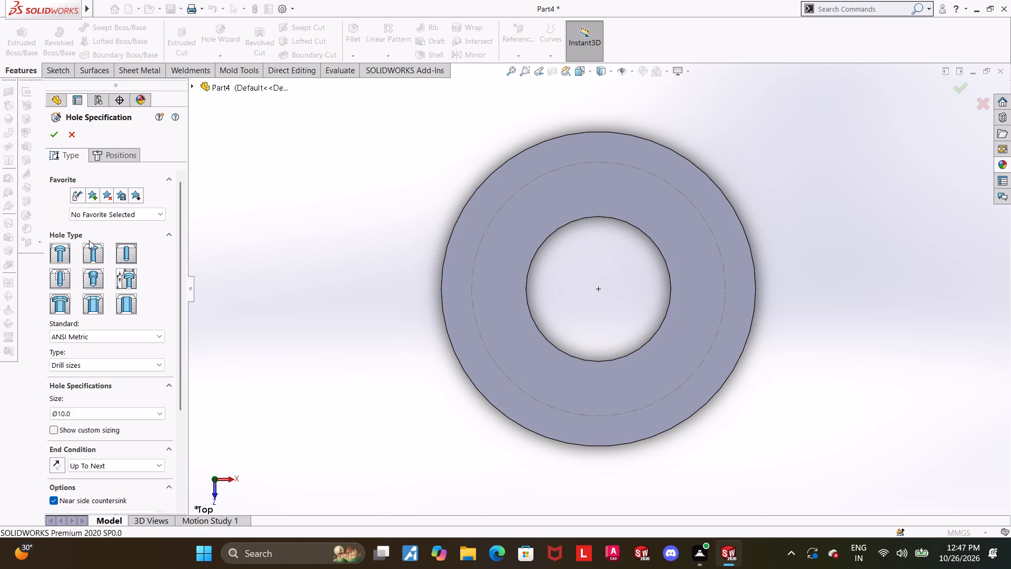
{"action": "left_click", "coordinate": [122, 466]}
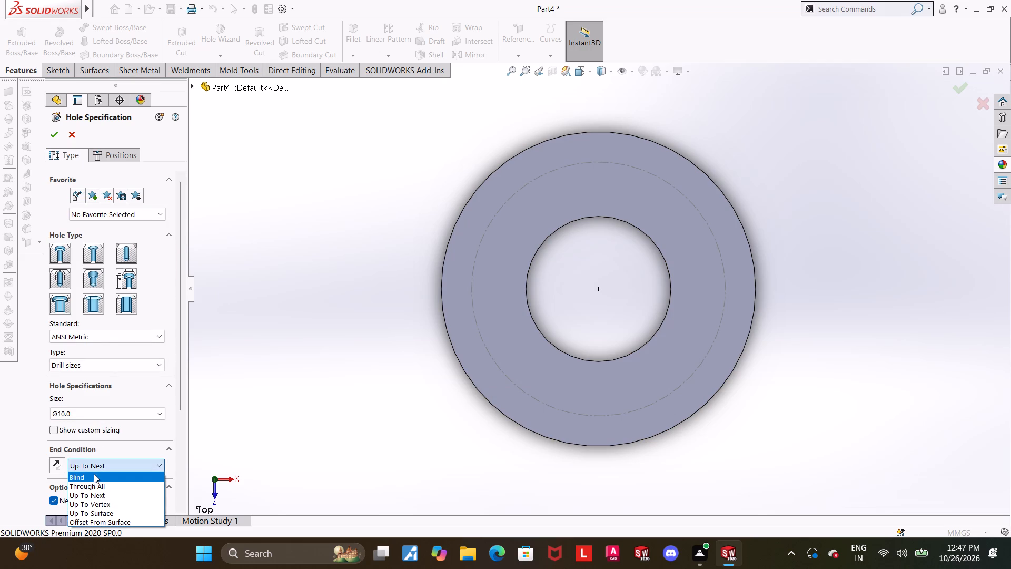
{"action": "left_click", "coordinate": [94, 475]}
{"action": "left_click", "coordinate": [118, 477]}
{"action": "left_click_drag", "start_coordinate": [117, 480], "coordinate": [17, 488]}
{"action": "key", "text": "1"}
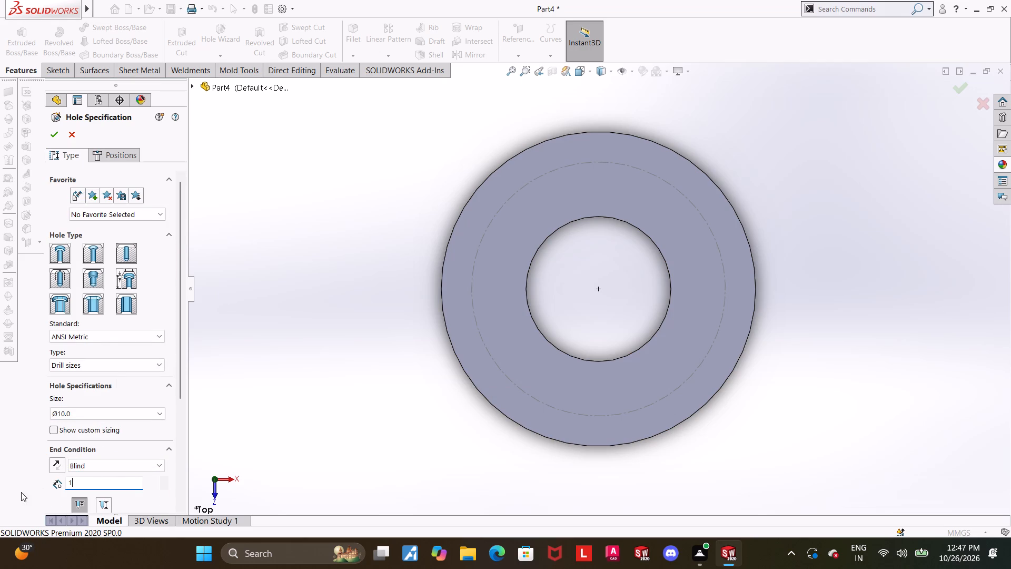
{"action": "key", "text": "4"}
{"action": "key", "text": "Return"}
In a 3D sketch for the hole position, draw a construction line from the origin straight up to just beyond the construction circle.
{"action": "scroll", "coordinate": [428, 310], "scroll_direction": "up", "scroll_amount": 1}
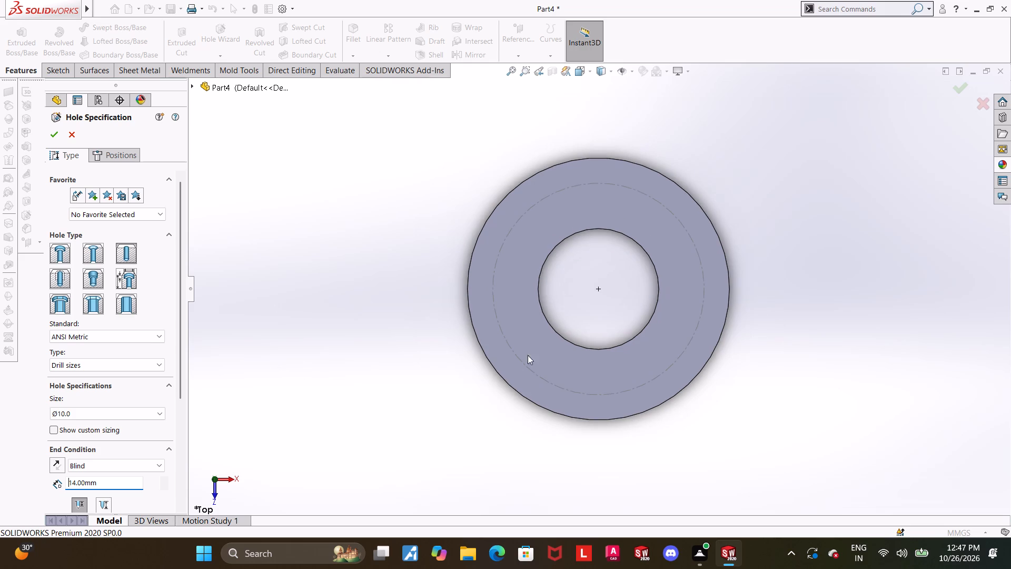
{"action": "scroll", "coordinate": [717, 346], "scroll_direction": "down", "scroll_amount": 1}
{"action": "left_click", "coordinate": [125, 153]}
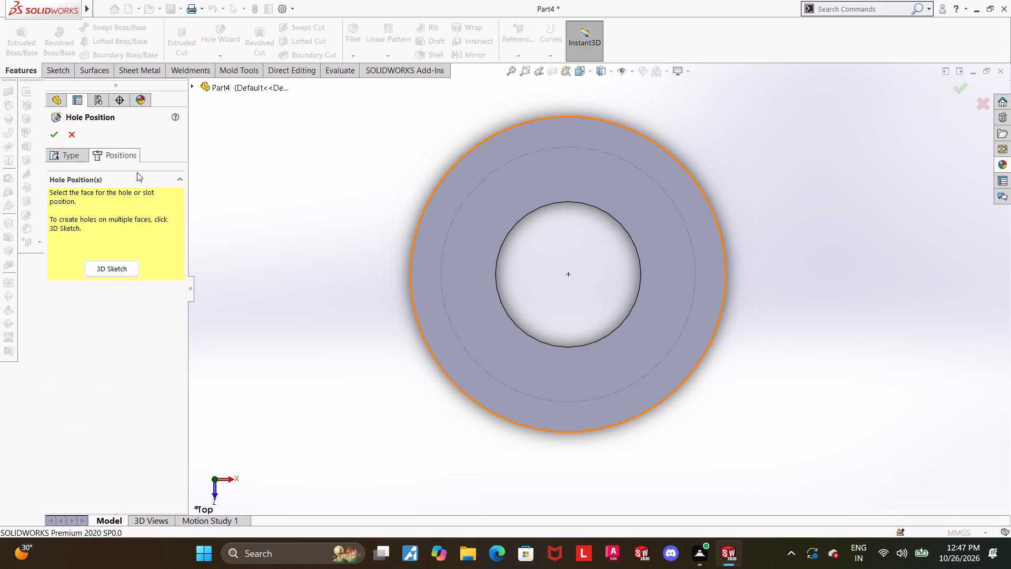
{"action": "left_click", "coordinate": [111, 269]}
{"action": "scroll", "coordinate": [598, 142], "scroll_direction": "down", "scroll_amount": 1}
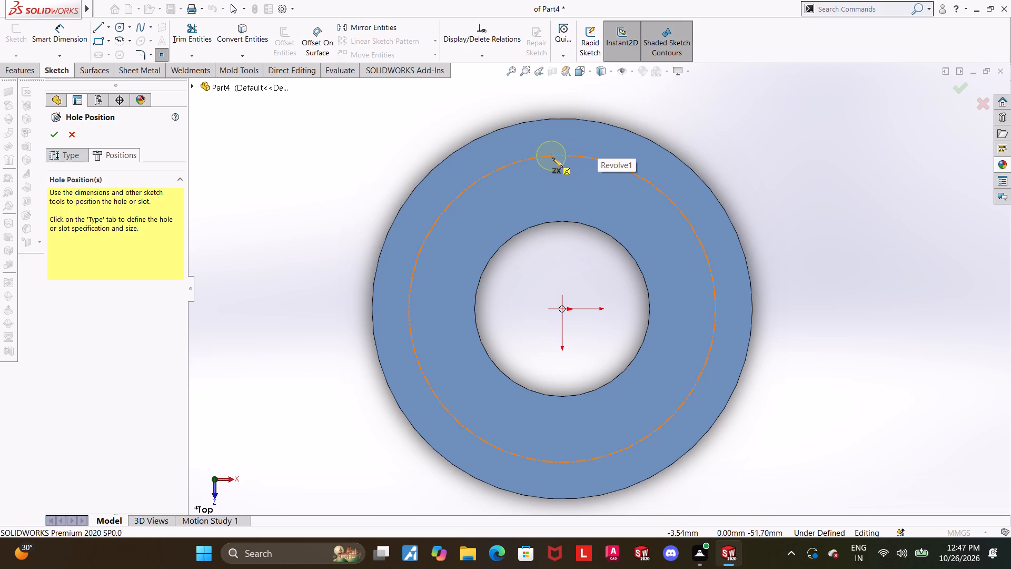
{"action": "key", "text": "Escape"}
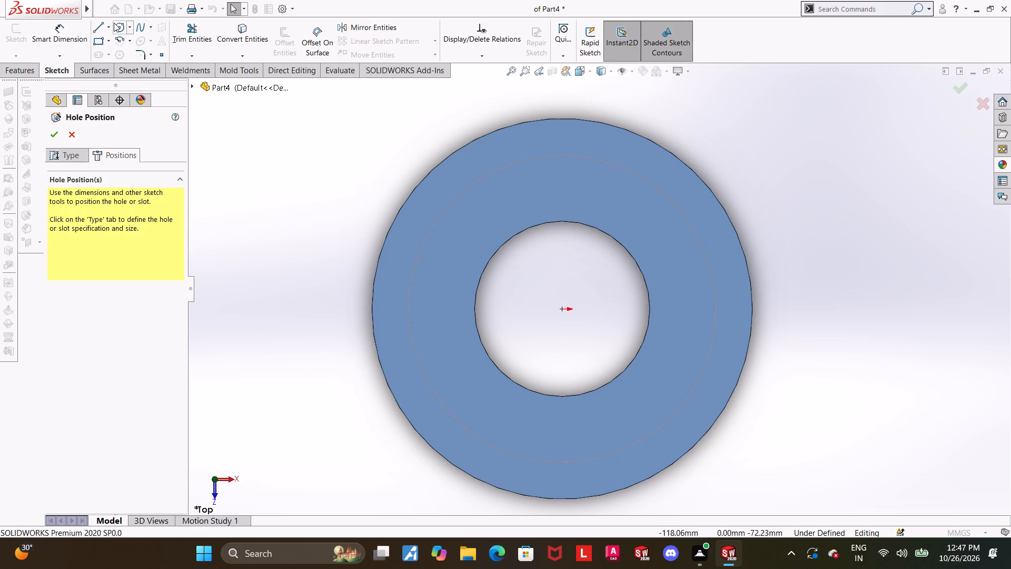
{"action": "left_click", "coordinate": [111, 25]}
{"action": "left_click", "coordinate": [112, 57]}
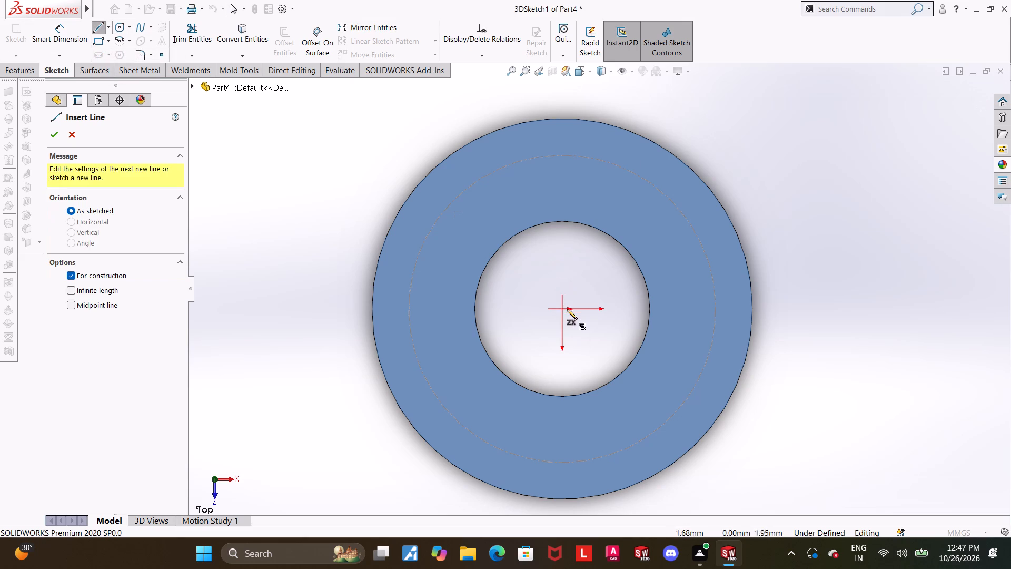
{"action": "left_click", "coordinate": [561, 308]}
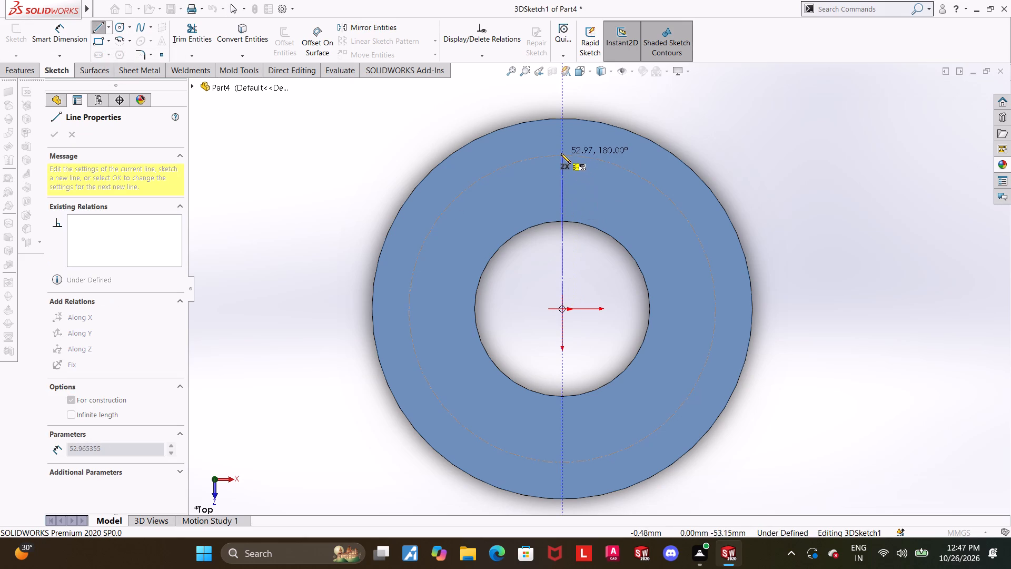
{"action": "left_click", "coordinate": [563, 144]}
{"action": "key", "text": "Escape"}
{"action": "key", "text": "Escape"}
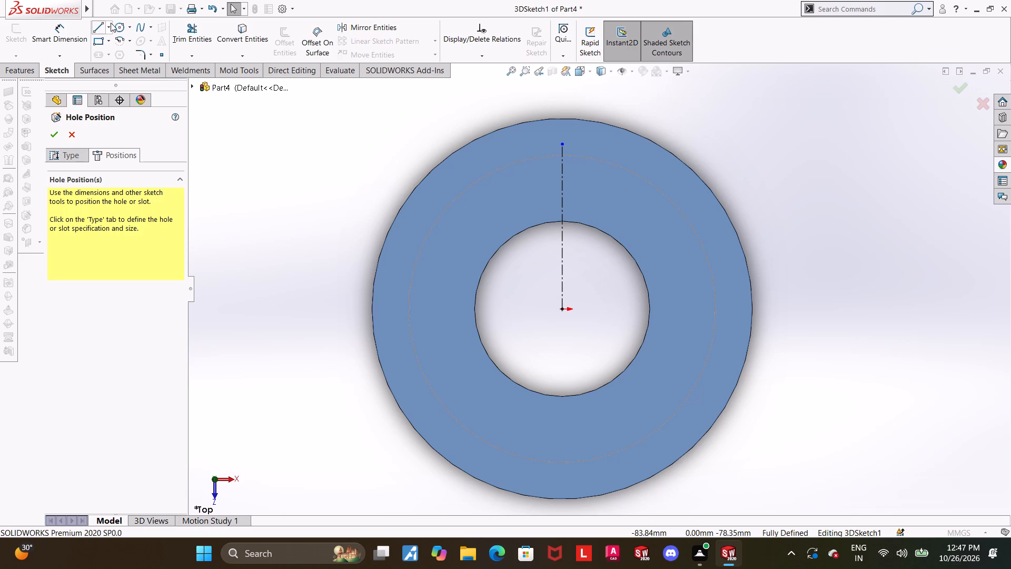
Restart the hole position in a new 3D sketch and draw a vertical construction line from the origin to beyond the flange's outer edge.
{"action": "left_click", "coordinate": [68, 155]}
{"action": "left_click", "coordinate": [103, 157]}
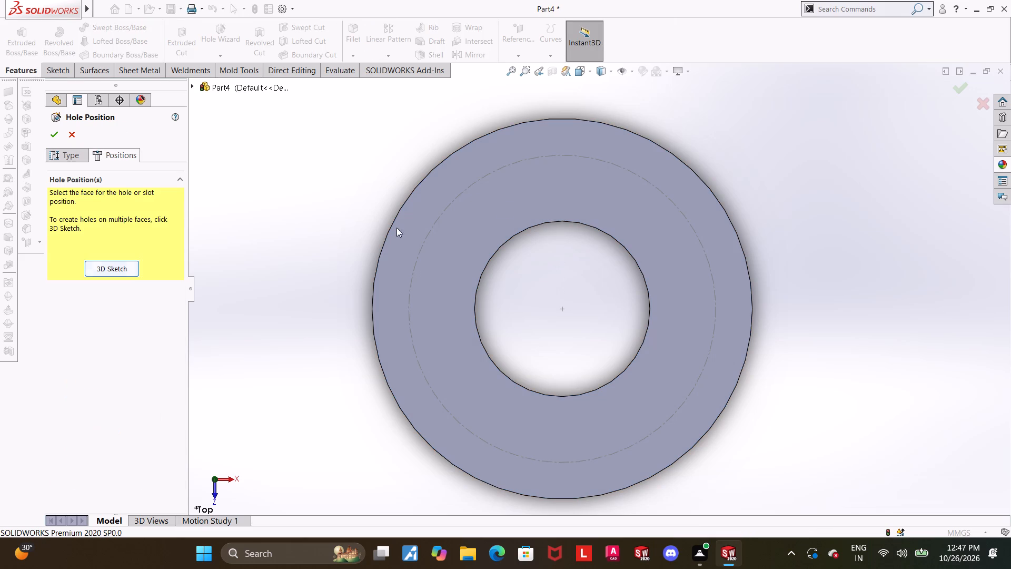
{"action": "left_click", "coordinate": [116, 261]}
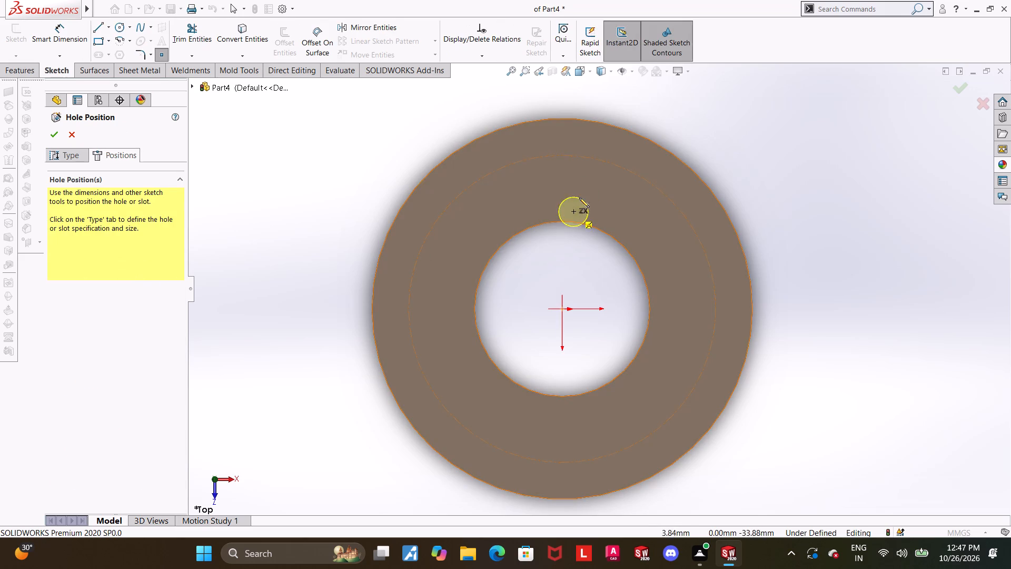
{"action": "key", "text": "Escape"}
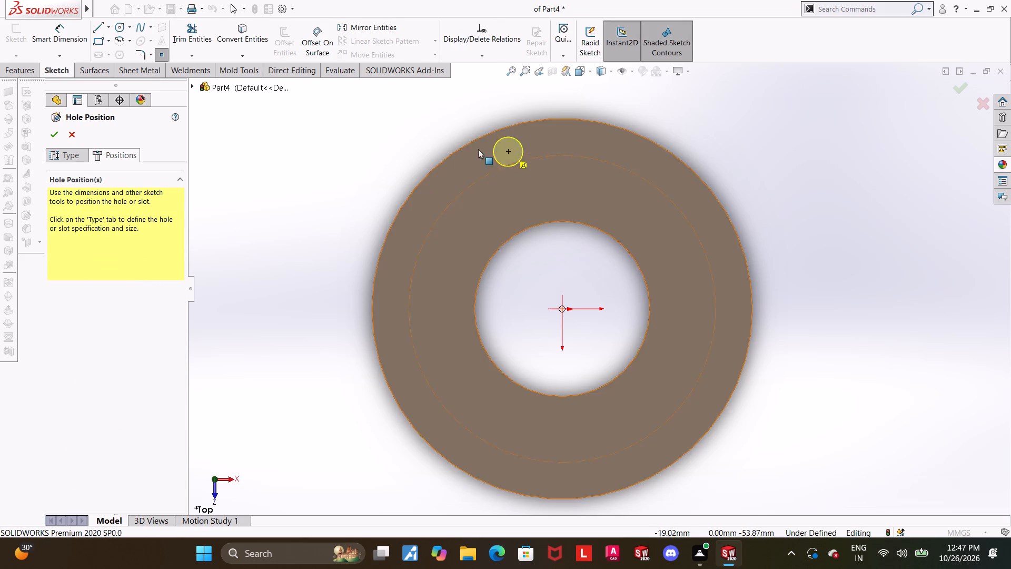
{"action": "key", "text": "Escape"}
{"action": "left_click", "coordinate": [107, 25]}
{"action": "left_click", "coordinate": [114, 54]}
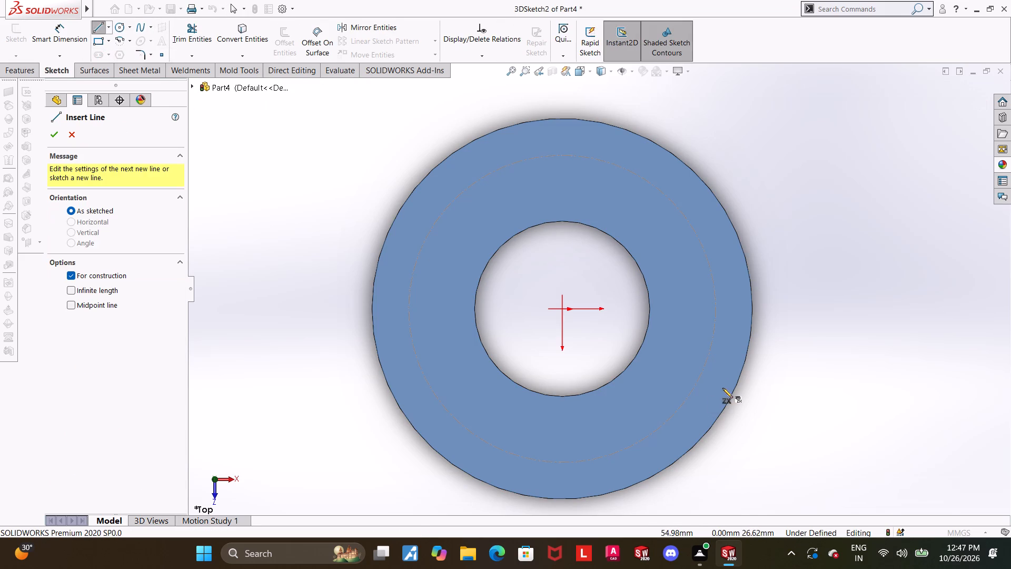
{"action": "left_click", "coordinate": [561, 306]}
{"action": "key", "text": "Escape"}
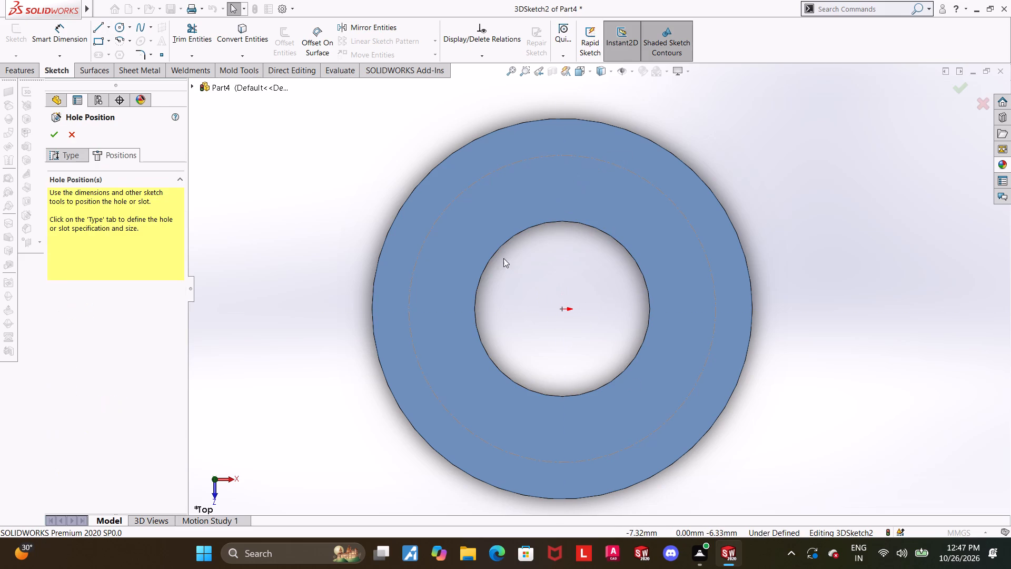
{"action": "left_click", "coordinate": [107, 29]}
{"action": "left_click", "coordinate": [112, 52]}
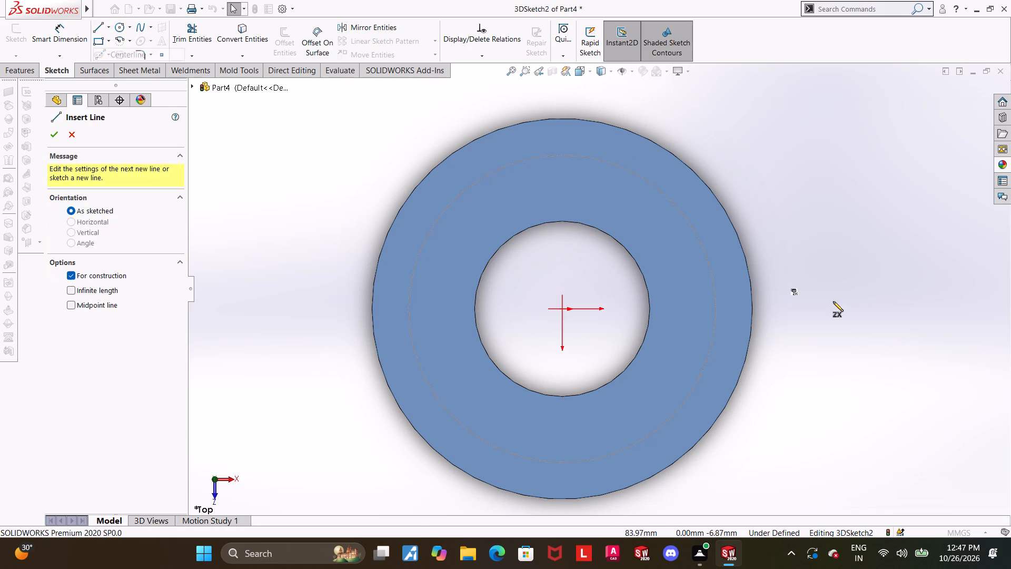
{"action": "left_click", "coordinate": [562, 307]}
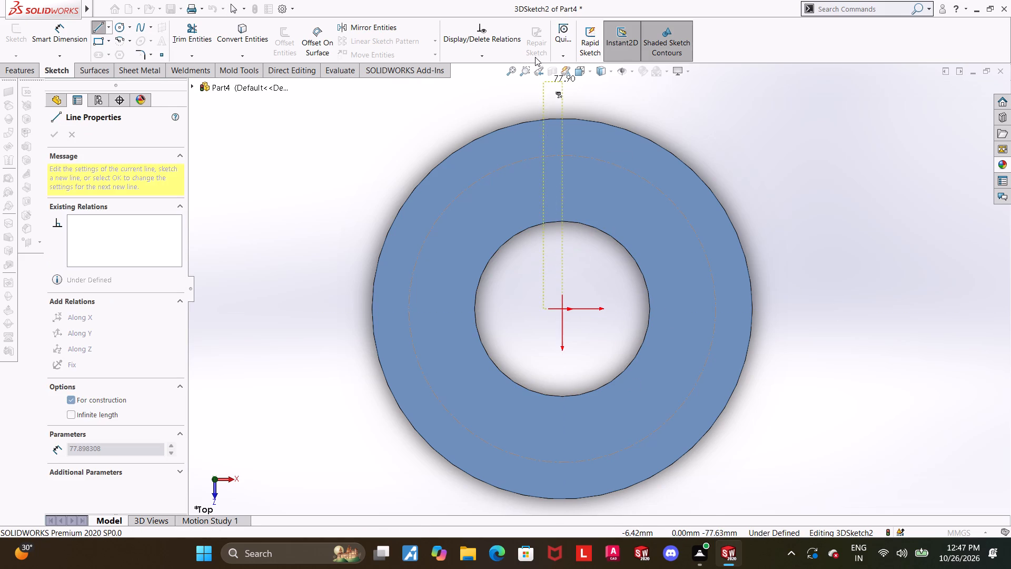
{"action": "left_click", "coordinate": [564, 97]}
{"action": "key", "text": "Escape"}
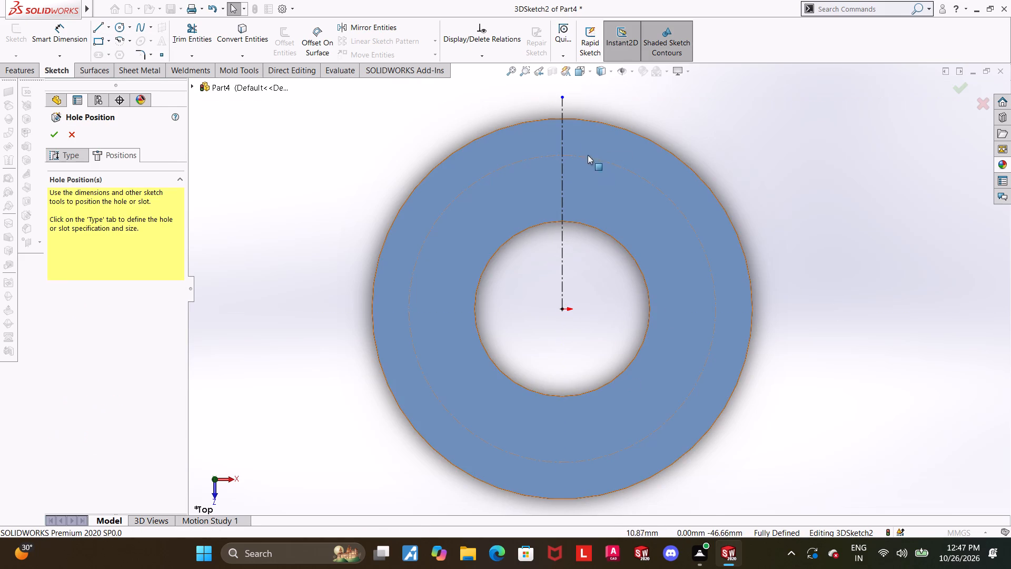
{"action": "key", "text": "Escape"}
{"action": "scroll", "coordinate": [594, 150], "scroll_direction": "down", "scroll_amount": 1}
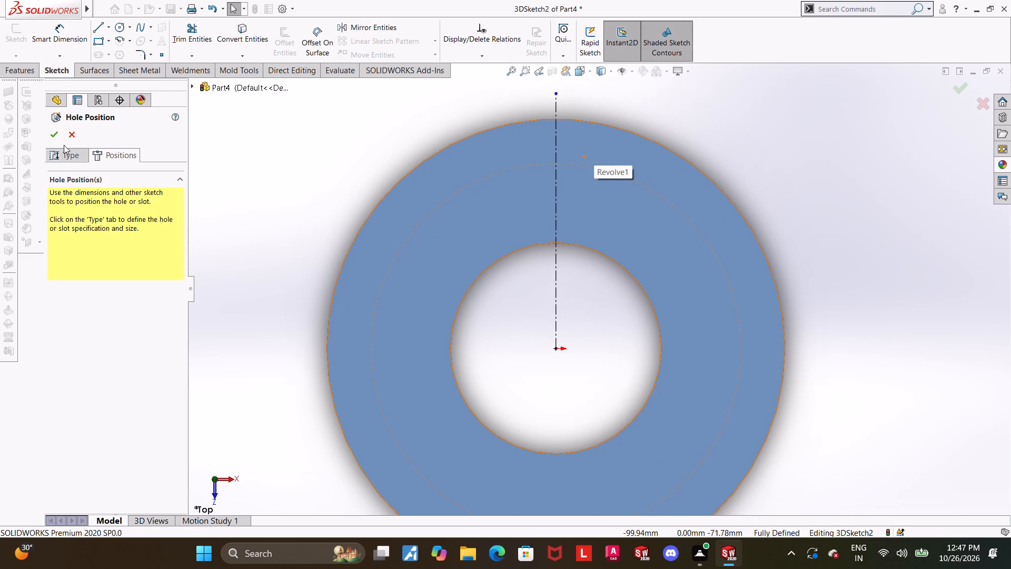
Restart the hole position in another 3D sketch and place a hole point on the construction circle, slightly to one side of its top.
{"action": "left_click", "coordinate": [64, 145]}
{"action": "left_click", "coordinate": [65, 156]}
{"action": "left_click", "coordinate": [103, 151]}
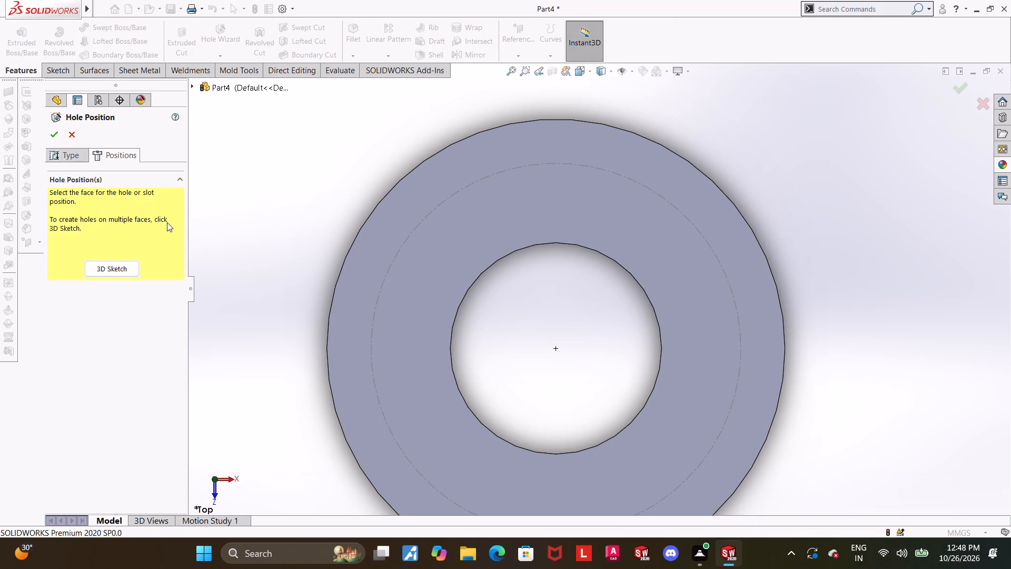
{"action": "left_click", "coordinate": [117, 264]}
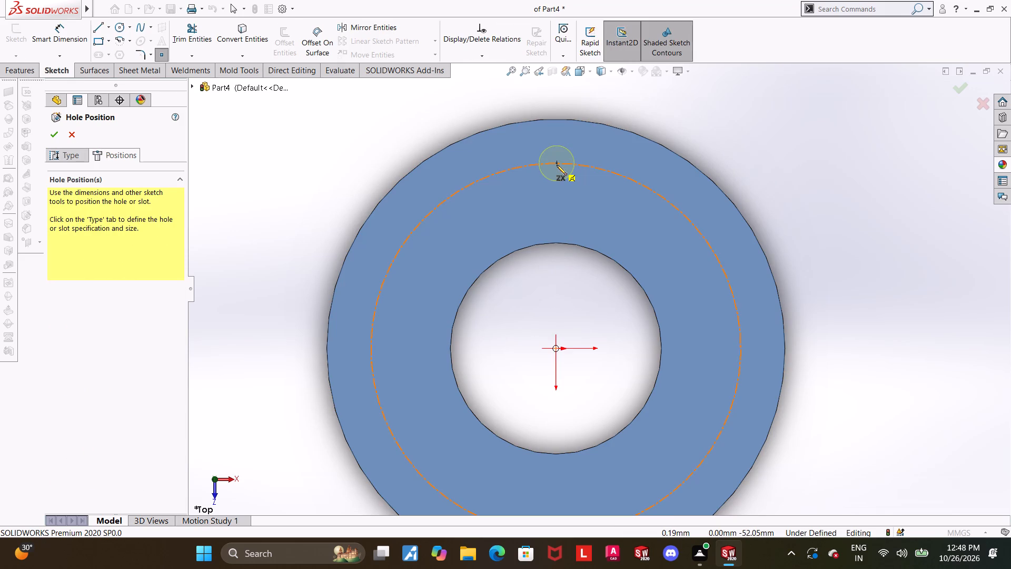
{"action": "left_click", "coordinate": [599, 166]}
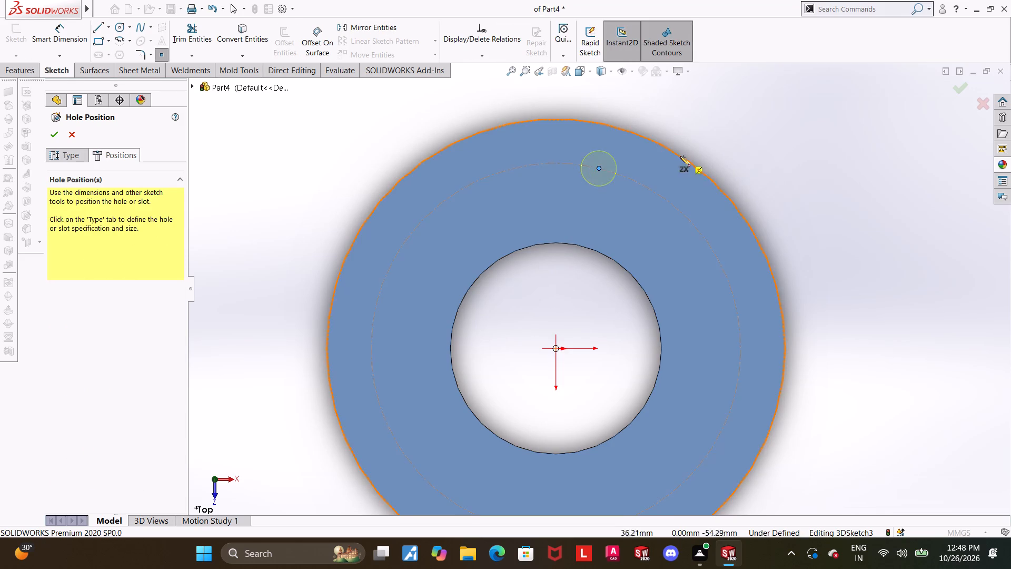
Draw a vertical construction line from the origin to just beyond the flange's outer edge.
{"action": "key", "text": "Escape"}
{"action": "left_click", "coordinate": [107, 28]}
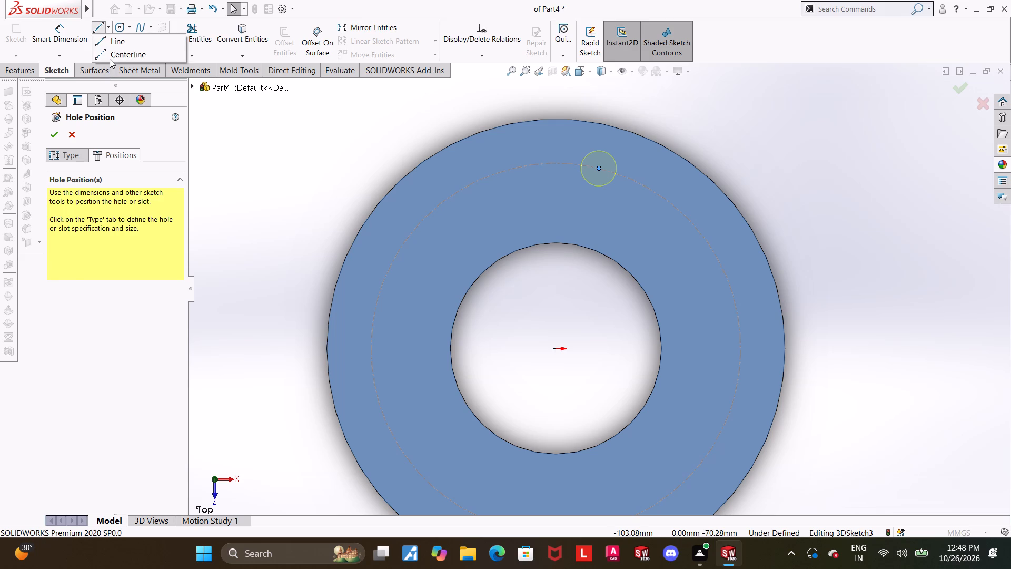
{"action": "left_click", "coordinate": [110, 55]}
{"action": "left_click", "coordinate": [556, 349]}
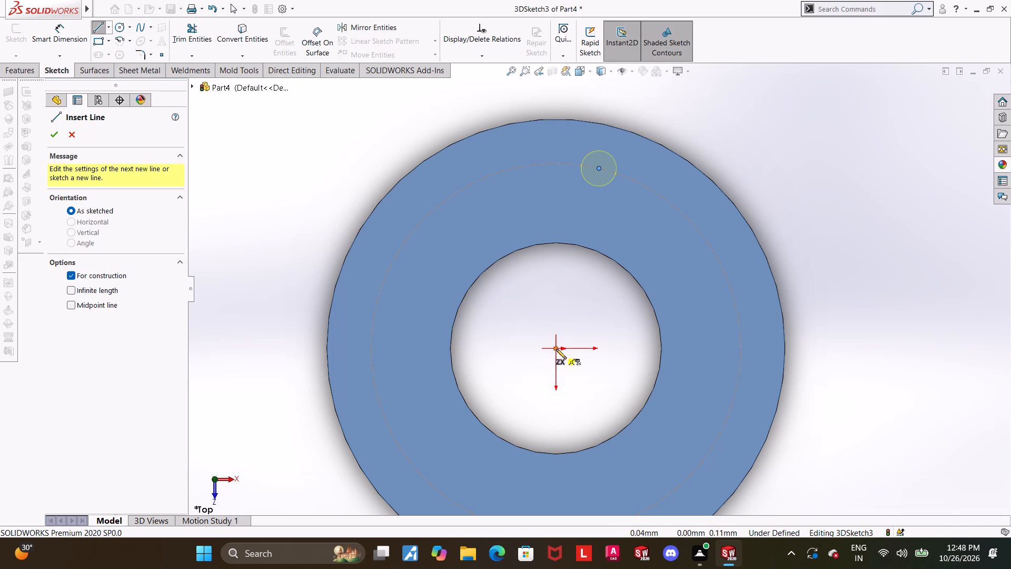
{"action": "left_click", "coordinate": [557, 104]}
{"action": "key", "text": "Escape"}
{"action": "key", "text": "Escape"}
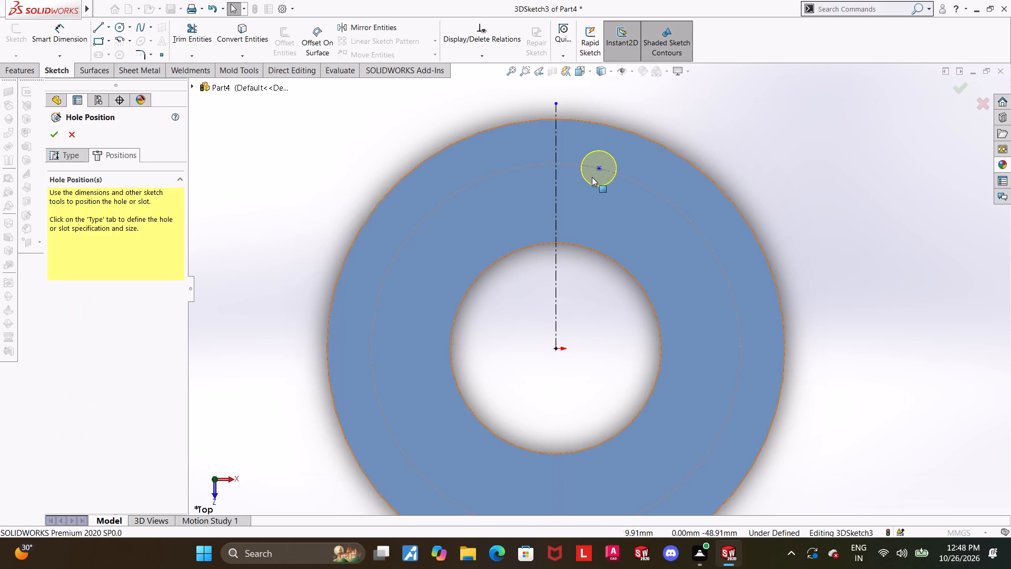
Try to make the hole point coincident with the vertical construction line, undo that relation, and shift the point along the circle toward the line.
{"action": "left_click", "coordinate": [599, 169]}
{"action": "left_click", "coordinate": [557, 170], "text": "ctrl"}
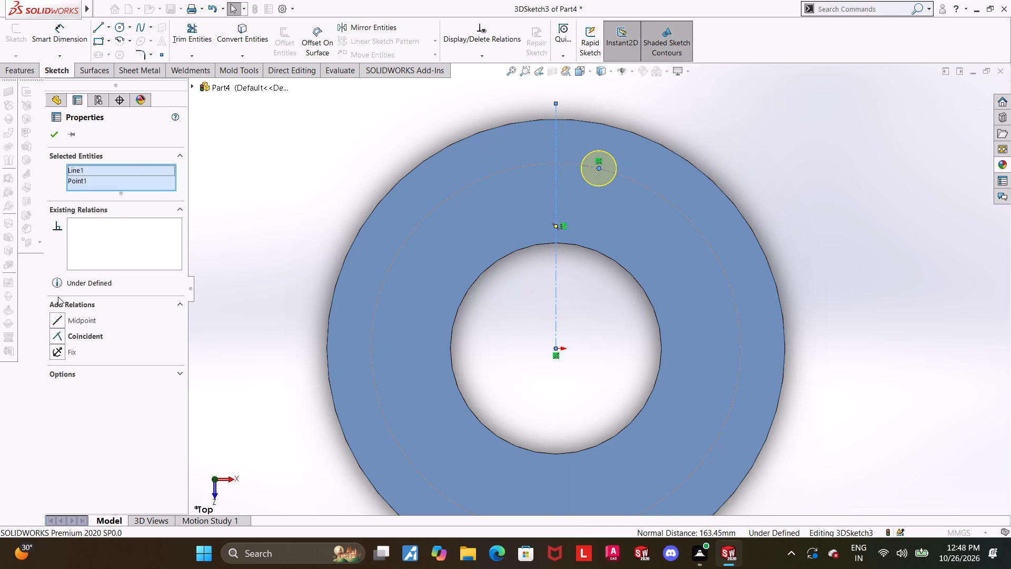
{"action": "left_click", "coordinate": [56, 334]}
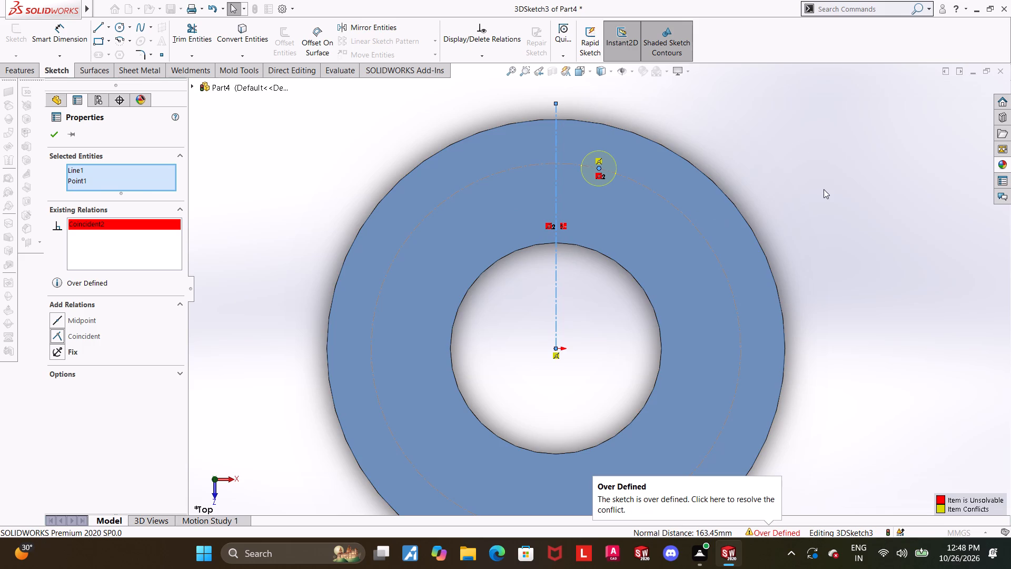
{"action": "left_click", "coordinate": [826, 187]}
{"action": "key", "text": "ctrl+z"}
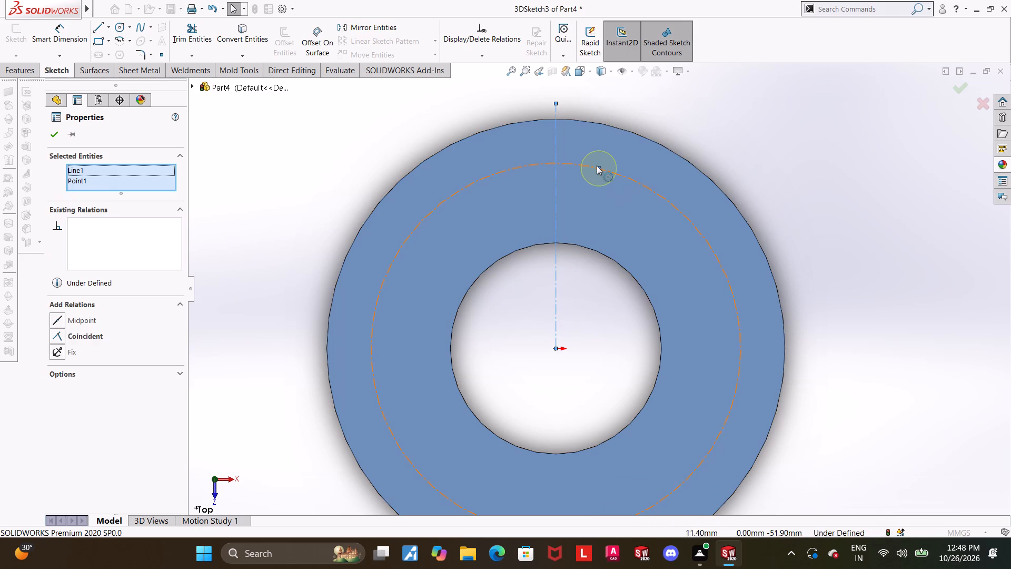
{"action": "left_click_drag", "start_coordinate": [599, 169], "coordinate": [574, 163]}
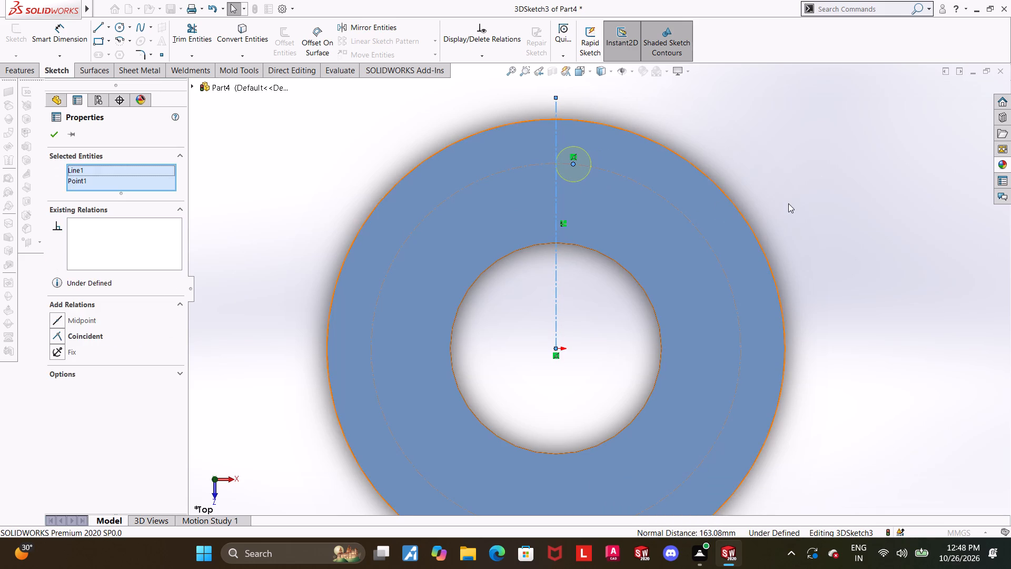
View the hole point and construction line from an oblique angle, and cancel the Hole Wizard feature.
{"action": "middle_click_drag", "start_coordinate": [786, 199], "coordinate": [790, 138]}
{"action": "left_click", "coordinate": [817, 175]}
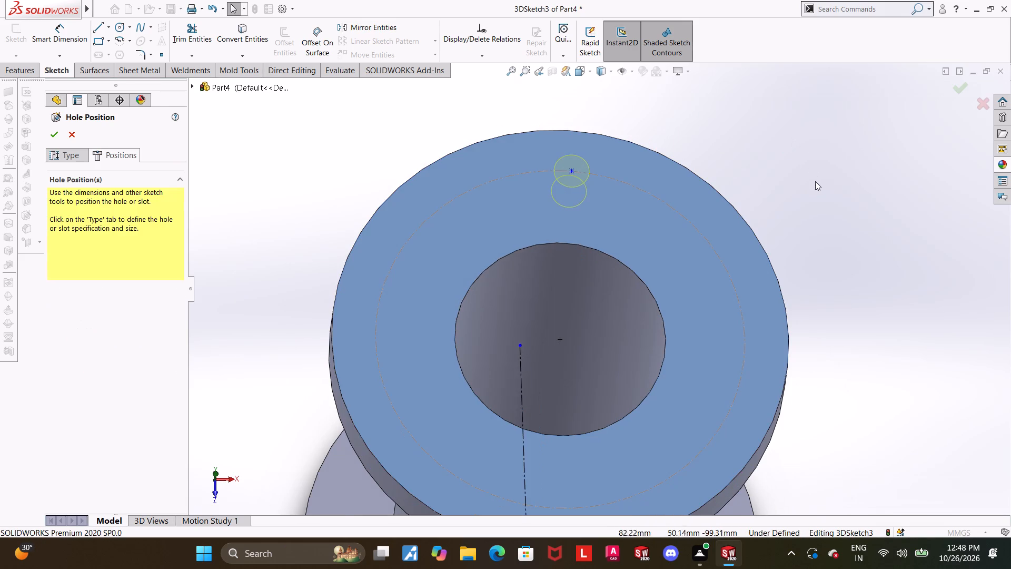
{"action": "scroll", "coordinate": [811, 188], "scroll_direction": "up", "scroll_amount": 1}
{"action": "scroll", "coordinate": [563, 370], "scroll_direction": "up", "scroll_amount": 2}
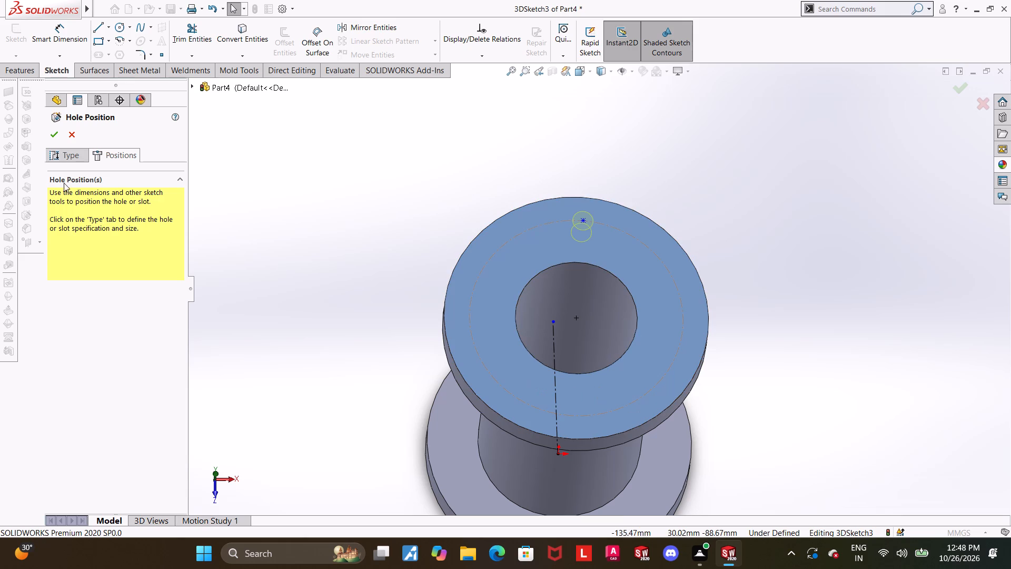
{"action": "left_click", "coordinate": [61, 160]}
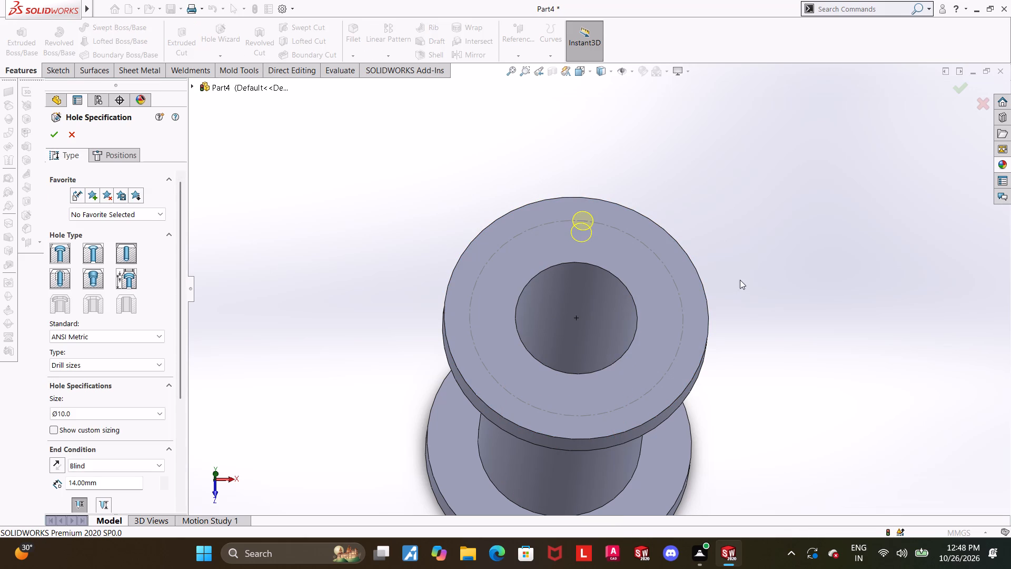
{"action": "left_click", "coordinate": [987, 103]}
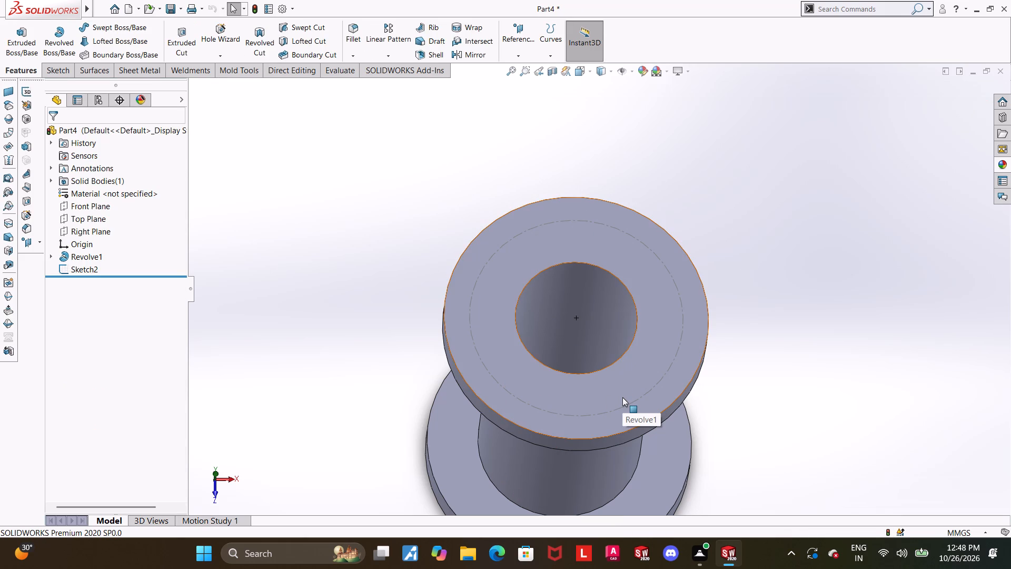
Edit the construction circle's sketch and draw a circle about 12.6 mm in diameter centred on the construction circle's top quadrant point.
{"action": "left_click", "coordinate": [87, 269]}
{"action": "left_click", "coordinate": [96, 238]}
{"action": "left_click", "coordinate": [92, 268]}
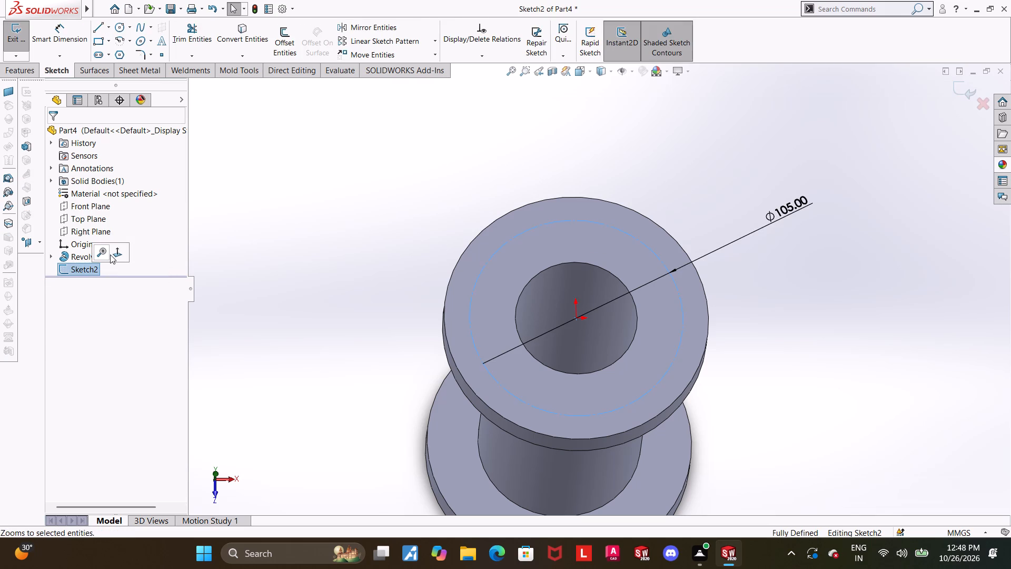
{"action": "left_click", "coordinate": [114, 254]}
{"action": "scroll", "coordinate": [688, 248], "scroll_direction": "up", "scroll_amount": 1}
{"action": "scroll", "coordinate": [609, 175], "scroll_direction": "down", "scroll_amount": 1}
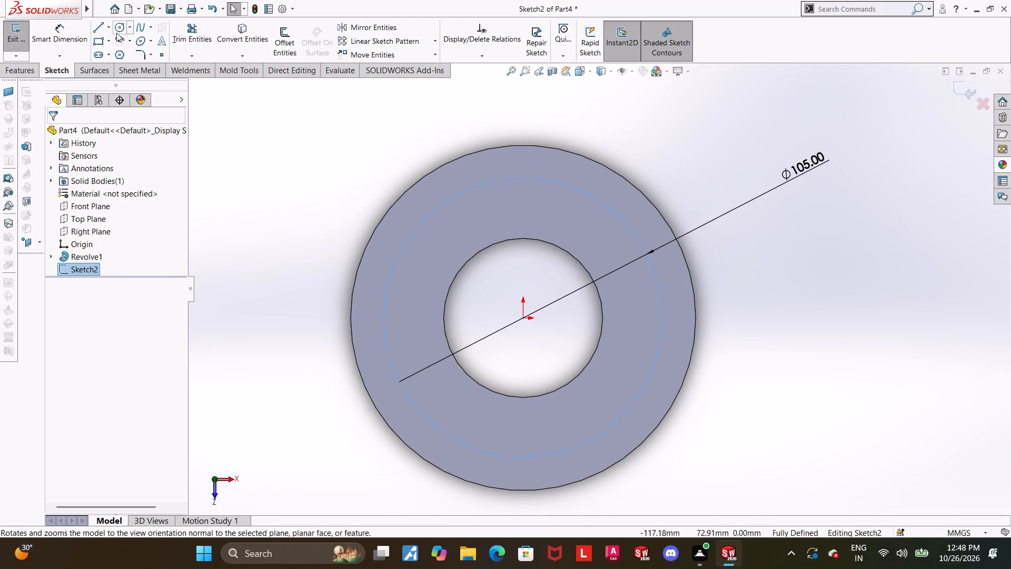
{"action": "left_click", "coordinate": [116, 30]}
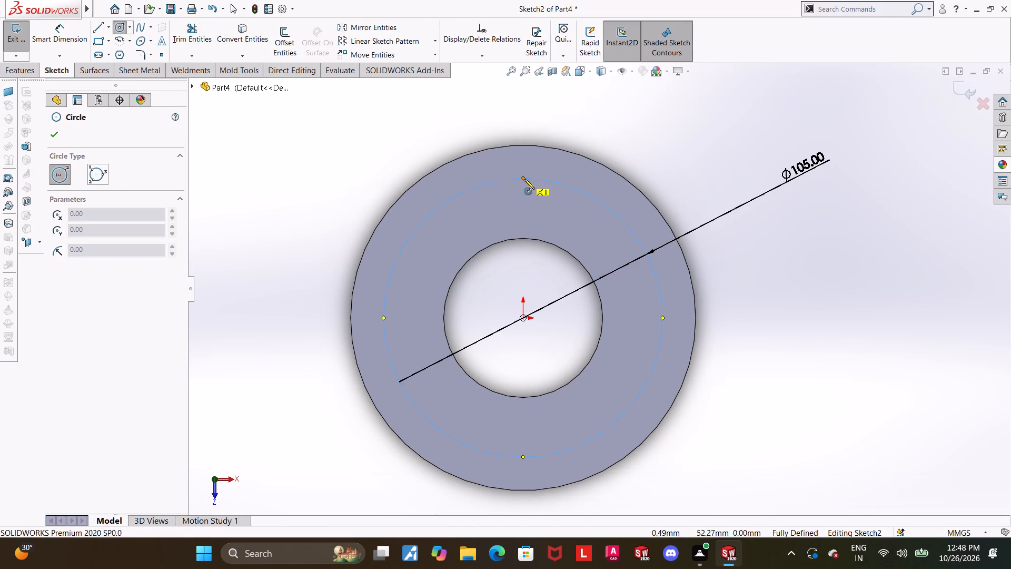
{"action": "left_click", "coordinate": [524, 179]}
{"action": "left_click", "coordinate": [539, 174]}
{"action": "key", "text": "grave"}
{"action": "key", "text": "Escape"}
Dimension the small circle's diameter to 10 mm.
{"action": "left_click", "coordinate": [73, 33]}
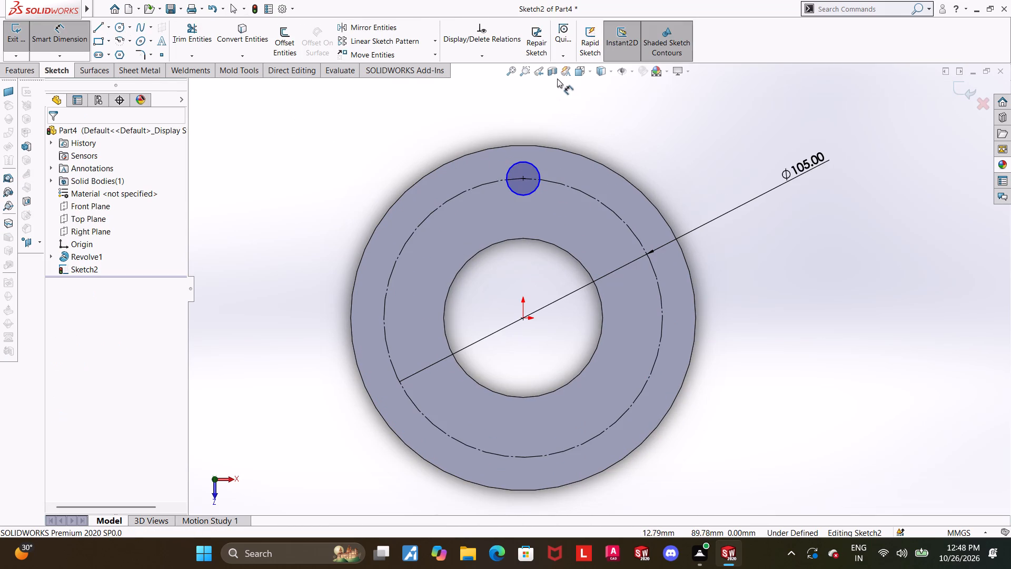
{"action": "left_click", "coordinate": [536, 167]}
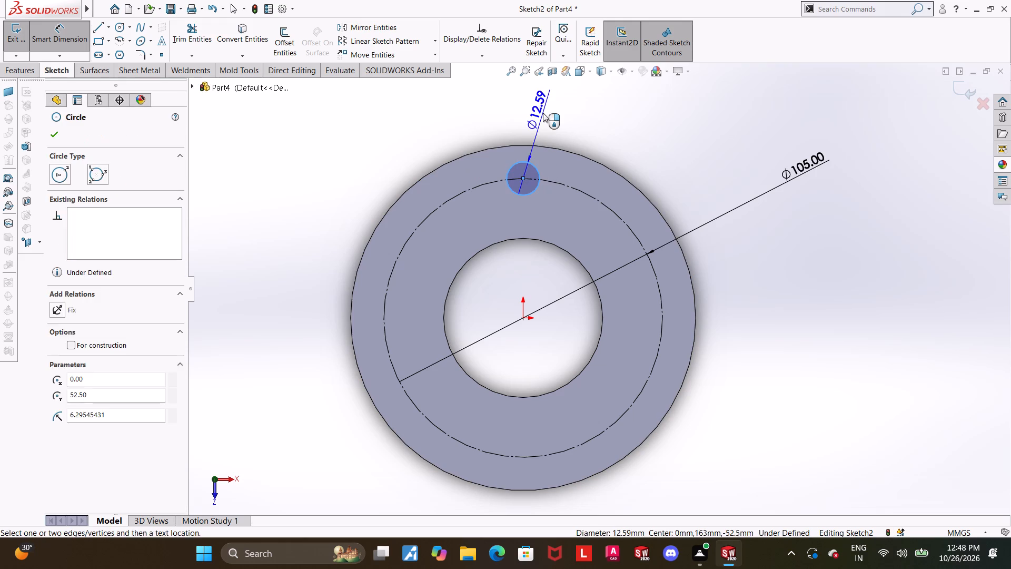
{"action": "left_click", "coordinate": [543, 113]}
{"action": "type", "text": "10"}
{"action": "key", "text": "Return"}
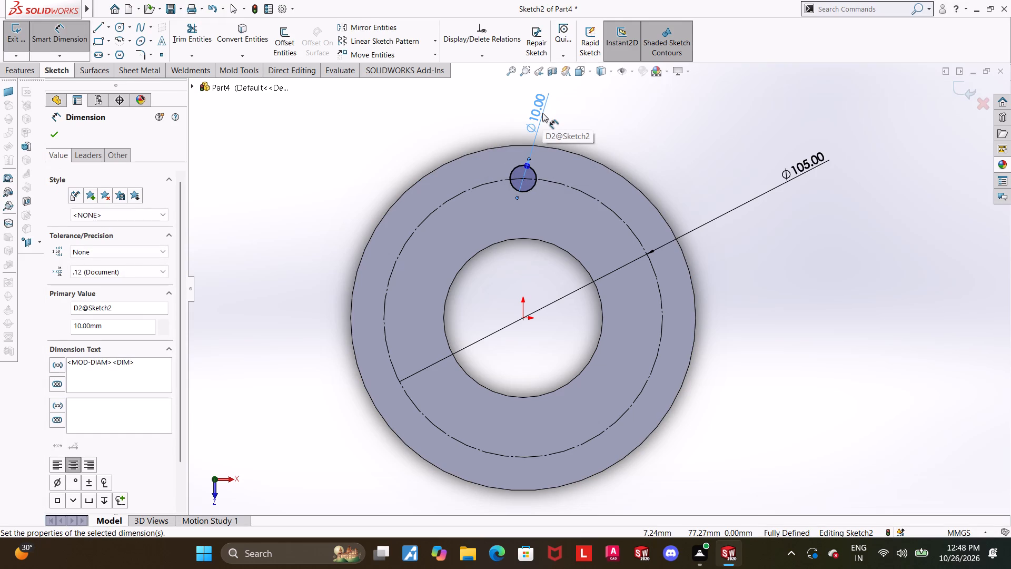
{"action": "key", "text": "Escape"}
{"action": "key", "text": "Escape"}
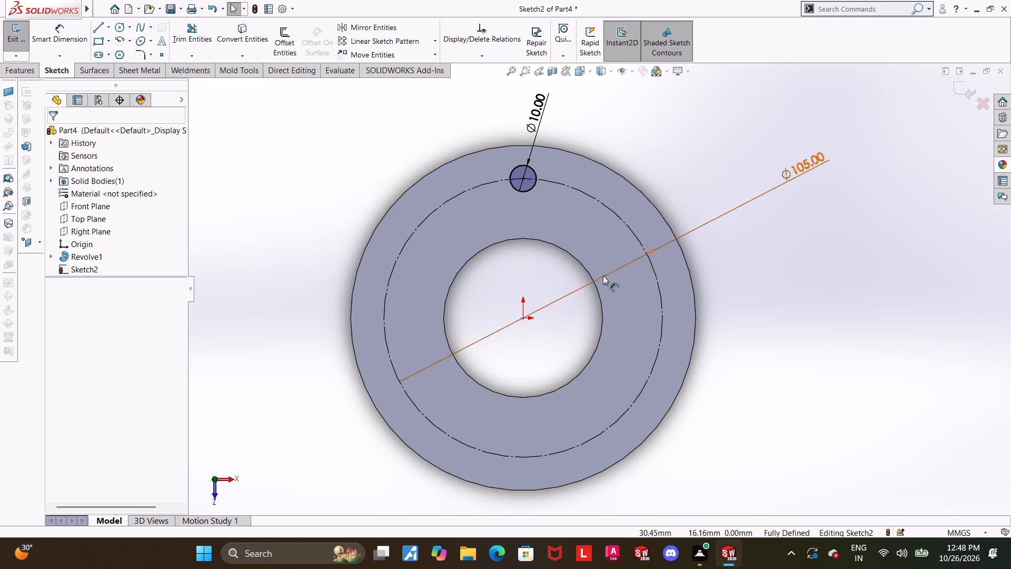
Pattern the 10 mm circle circularly about the origin with 4 equally spaced instances over 360 degrees.
{"action": "left_click", "coordinate": [433, 41]}
{"action": "left_click", "coordinate": [404, 72]}
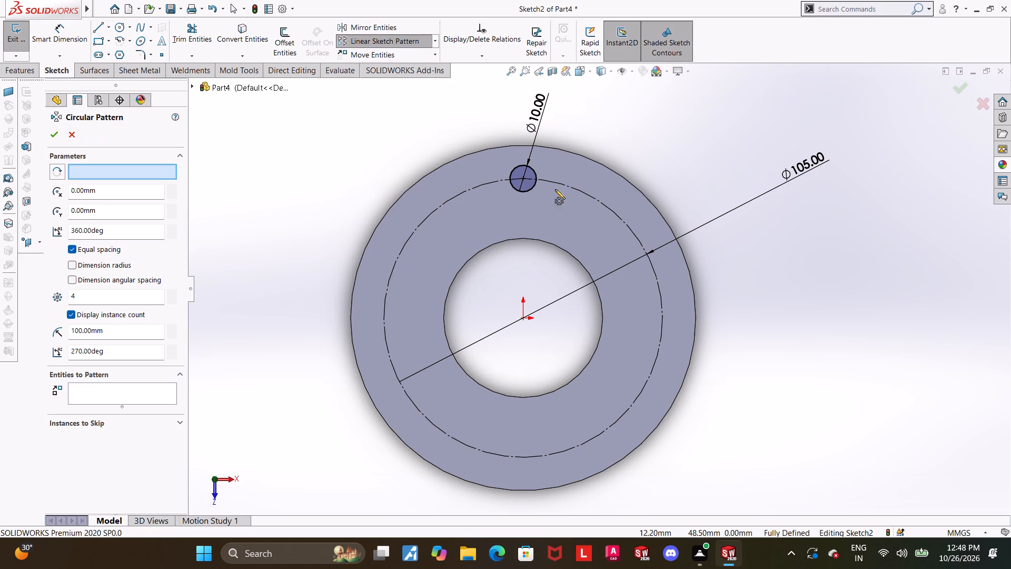
{"action": "left_click", "coordinate": [527, 190]}
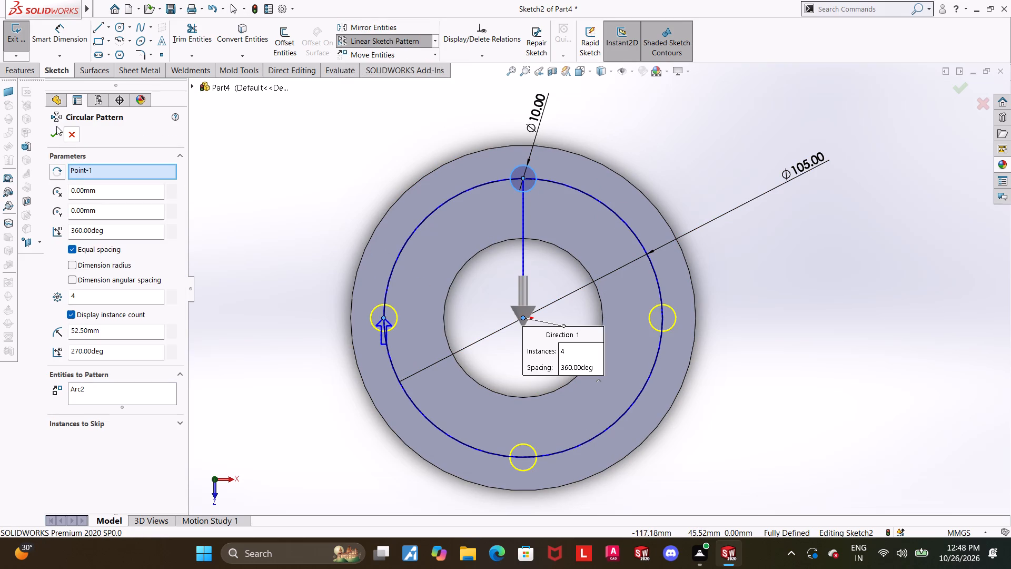
{"action": "left_click", "coordinate": [56, 127]}
{"action": "left_click", "coordinate": [826, 394]}
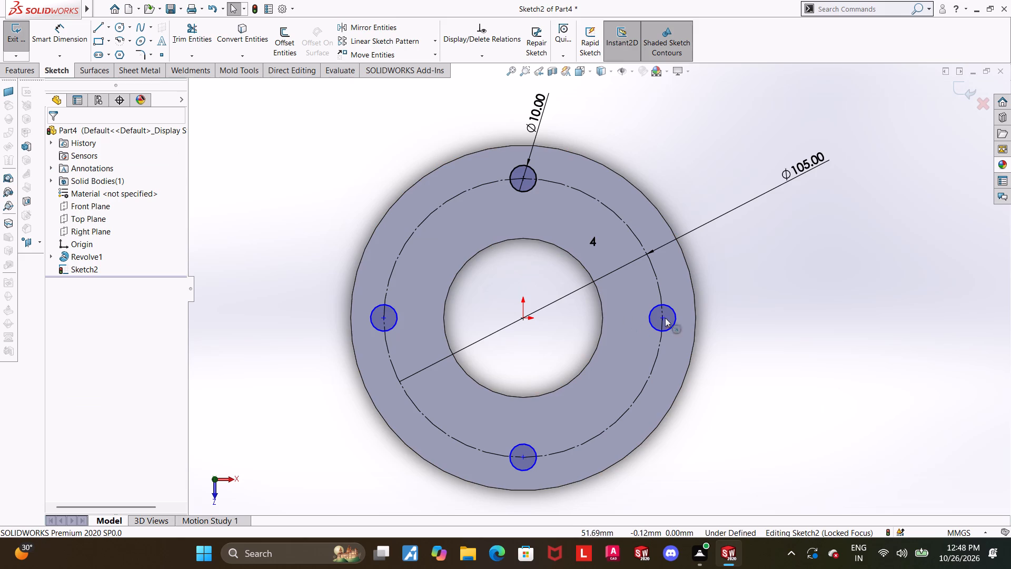
Make the centre of the right-hand patterned circle coincident with the 105 mm construction circle.
{"action": "left_click", "coordinate": [663, 318]}
{"action": "left_click", "coordinate": [661, 335], "text": "ctrl"}
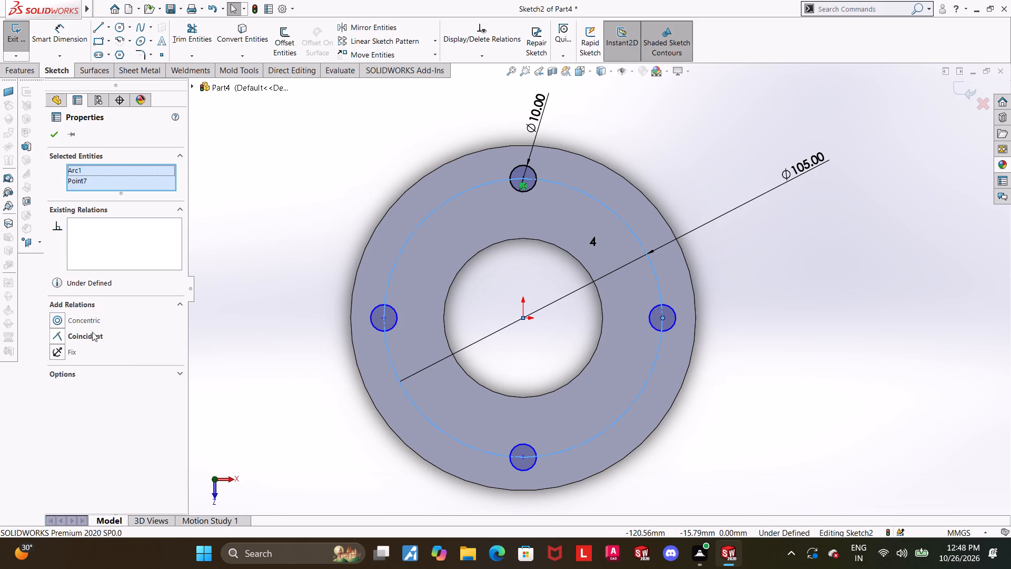
{"action": "left_click", "coordinate": [60, 336]}
{"action": "left_click", "coordinate": [822, 445]}
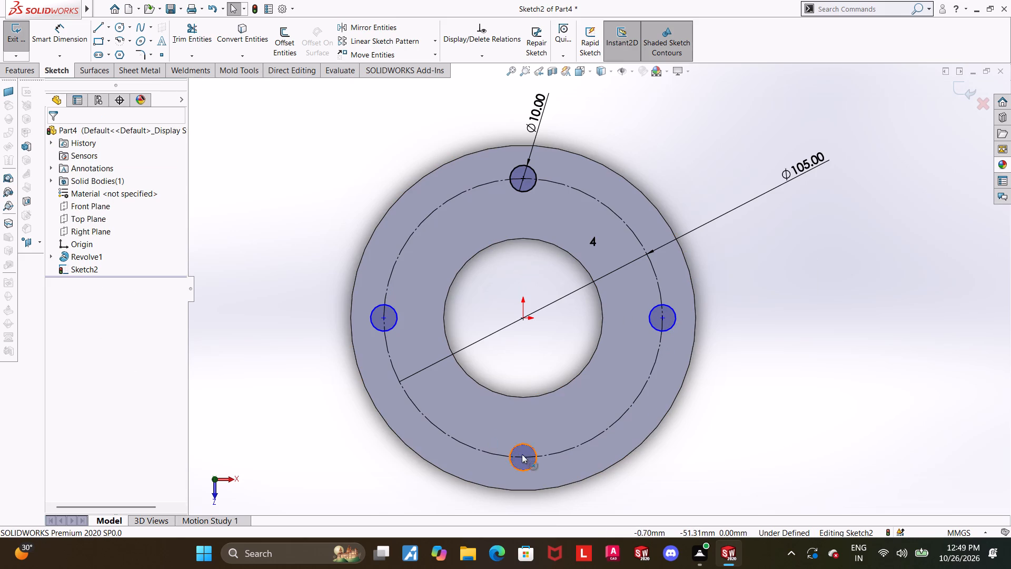
Make the bottom patterned circle's centre coincident with the 105 mm construction circle and exit the sketch.
{"action": "left_click", "coordinate": [523, 459]}
{"action": "left_click", "coordinate": [579, 447], "text": "ctrl"}
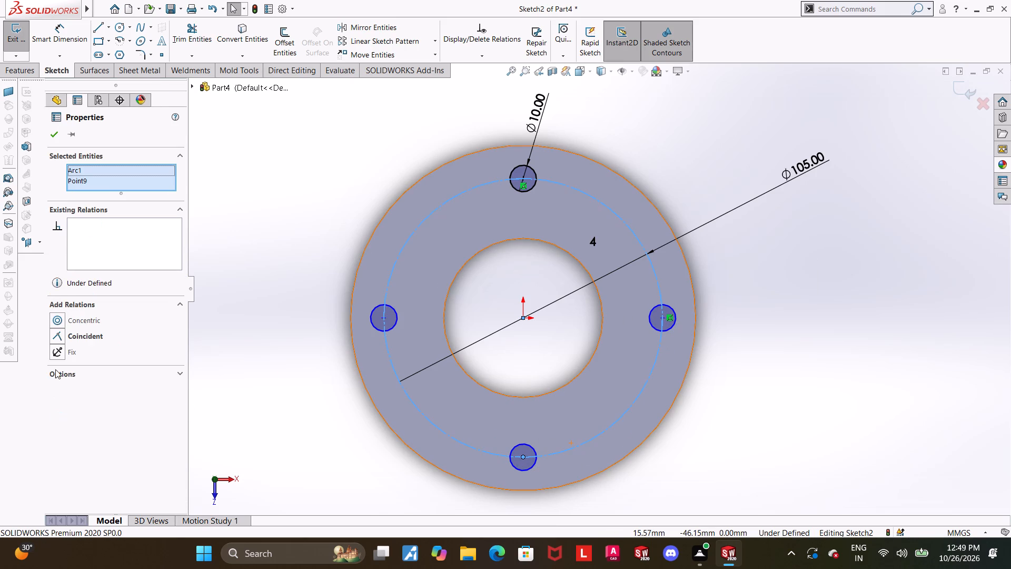
{"action": "left_click", "coordinate": [62, 341]}
{"action": "left_click", "coordinate": [725, 406]}
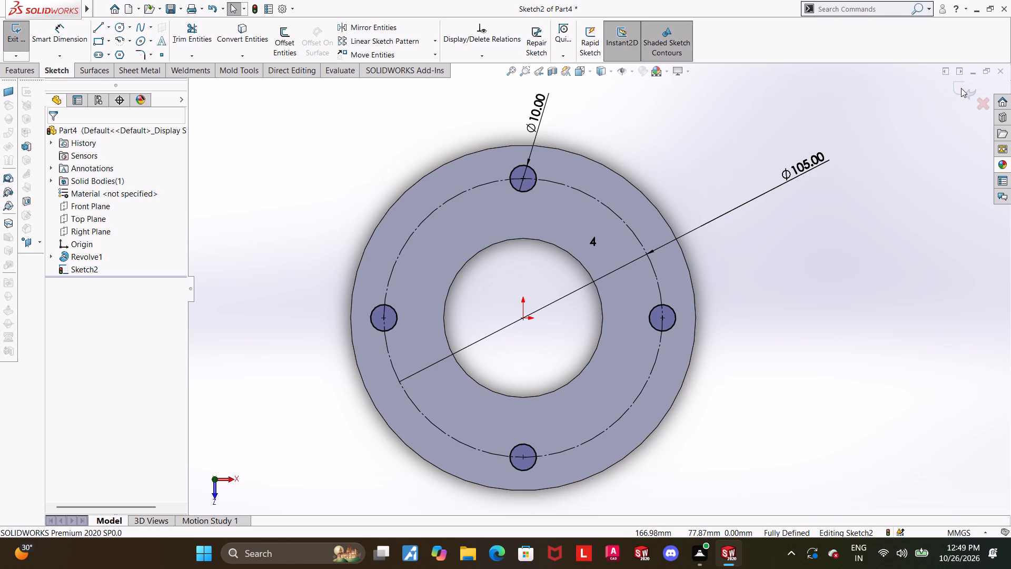
{"action": "scroll", "coordinate": [925, 257], "scroll_direction": "up", "scroll_amount": 1}
{"action": "scroll", "coordinate": [541, 289], "scroll_direction": "down", "scroll_amount": 1}
{"action": "scroll", "coordinate": [740, 313], "scroll_direction": "up", "scroll_amount": 1}
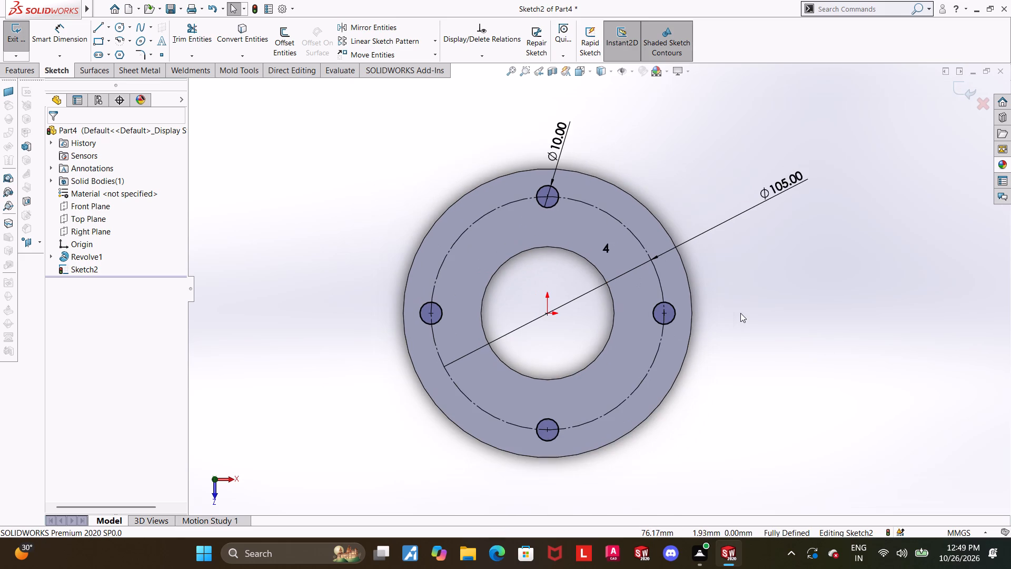
{"action": "middle_click_drag", "start_coordinate": [728, 331], "coordinate": [716, 174]}
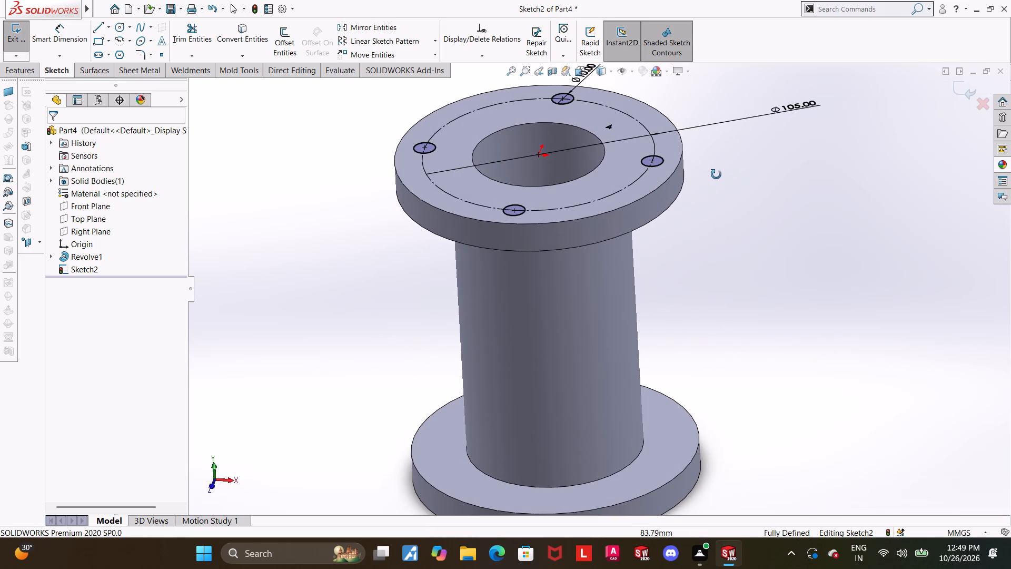
{"action": "middle_click_drag", "start_coordinate": [716, 174], "coordinate": [718, 175]}
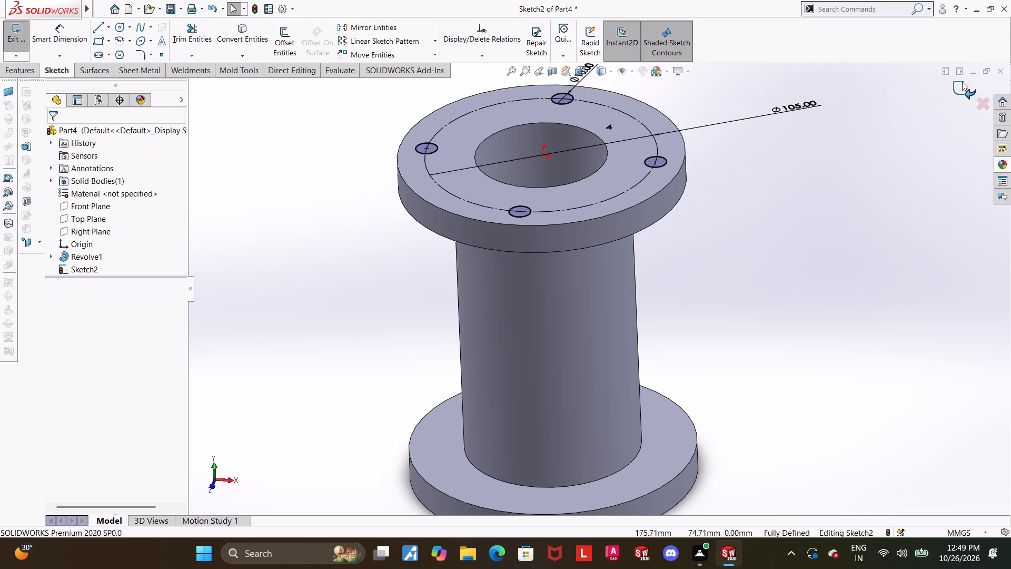
{"action": "left_click", "coordinate": [962, 82]}
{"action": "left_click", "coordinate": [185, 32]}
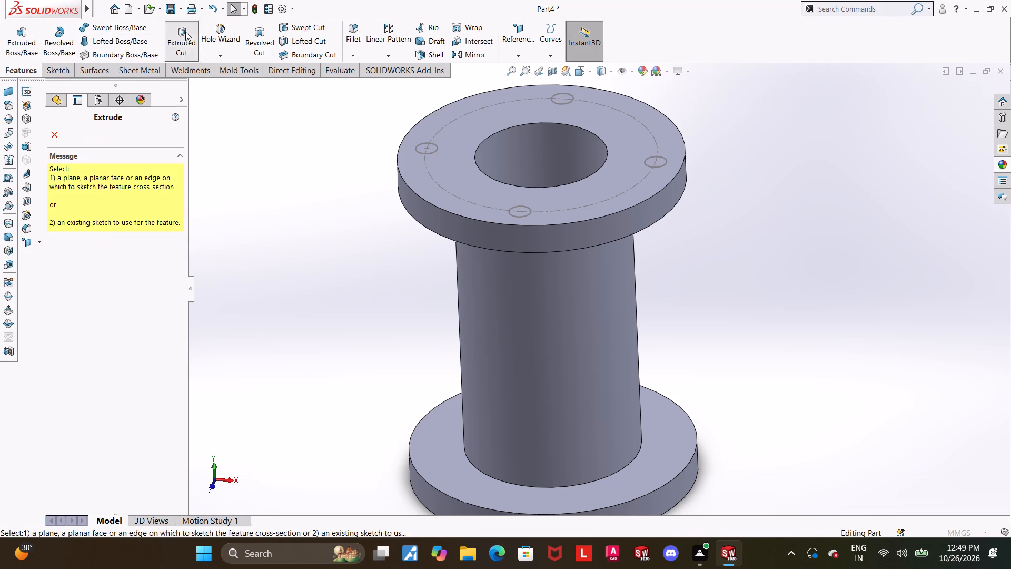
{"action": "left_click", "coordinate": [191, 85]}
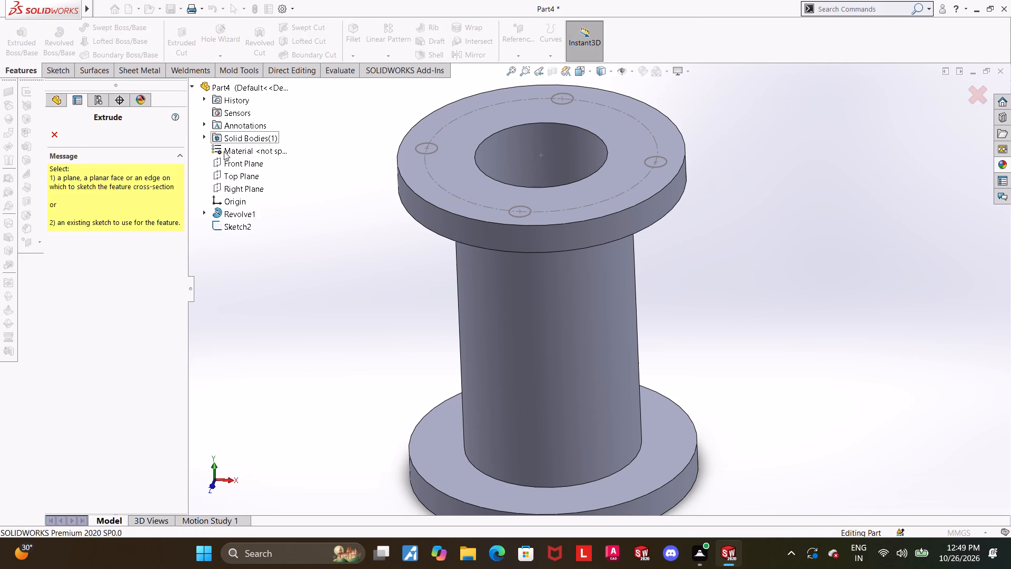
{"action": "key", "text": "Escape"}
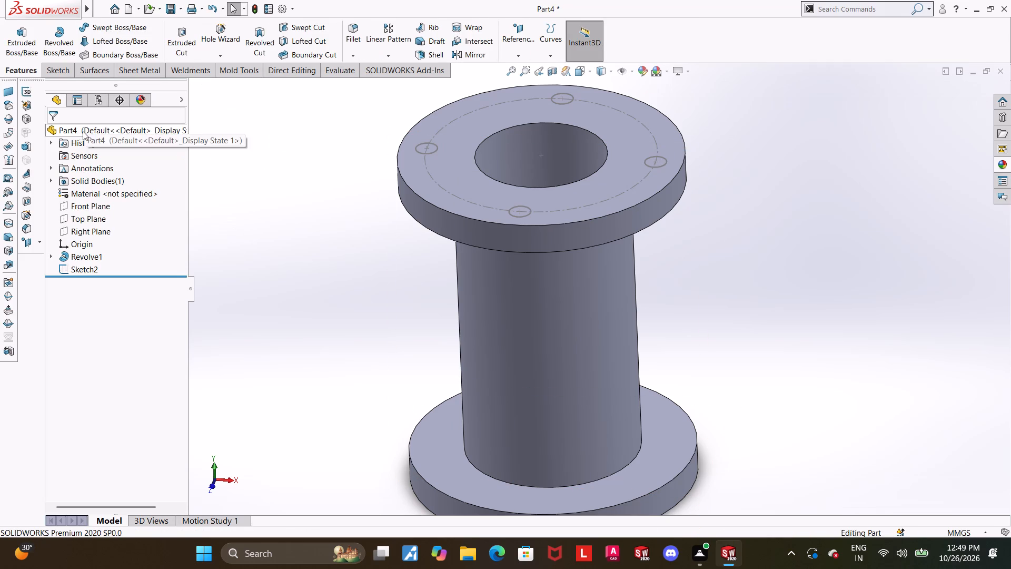
Extrude-cut the four-circle sketch through the upper flange with the Up To Next end condition.
{"action": "left_click", "coordinate": [77, 267]}
{"action": "left_click", "coordinate": [193, 38]}
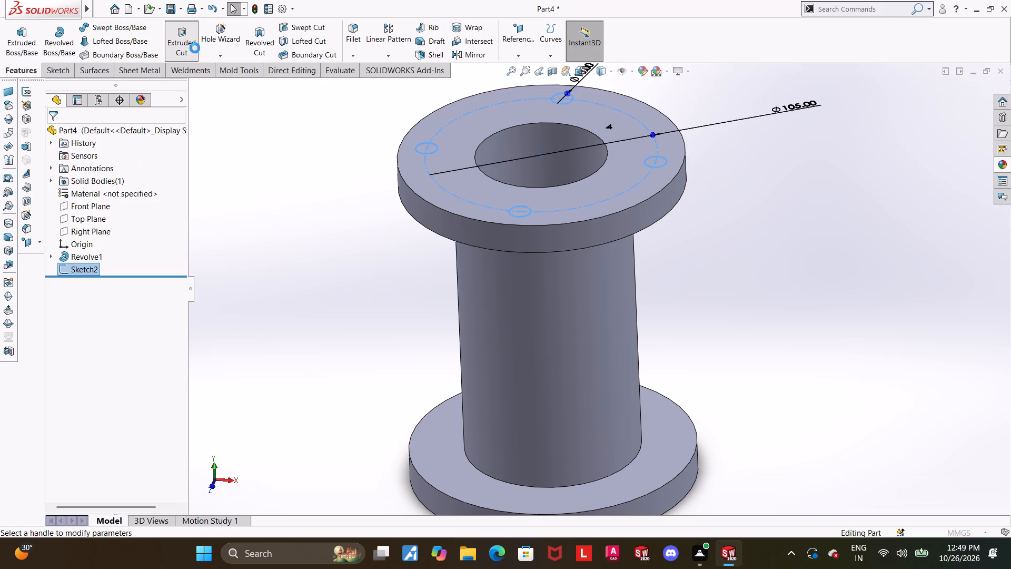
{"action": "left_click", "coordinate": [96, 203]}
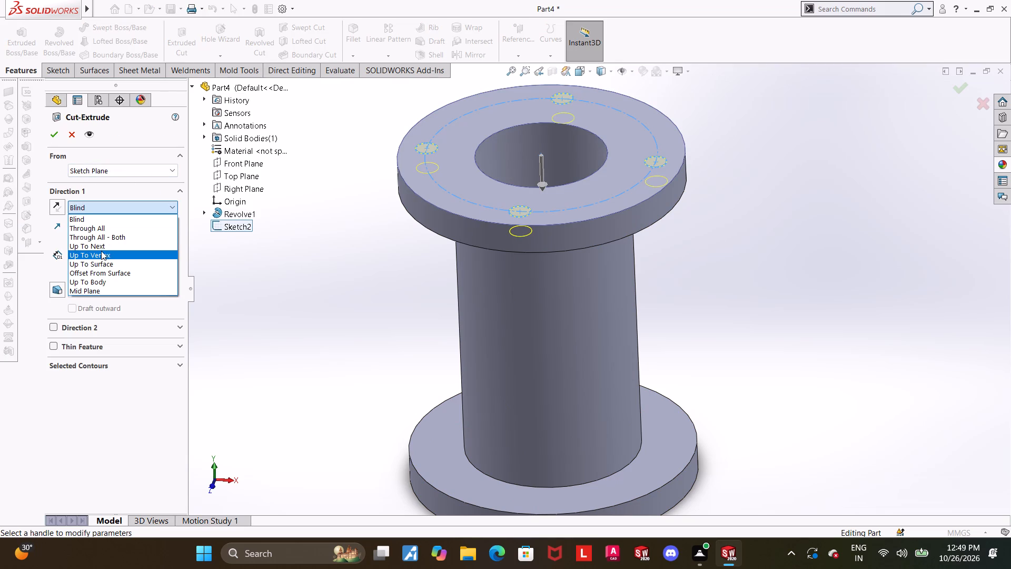
{"action": "left_click", "coordinate": [101, 248]}
{"action": "left_click", "coordinate": [56, 133]}
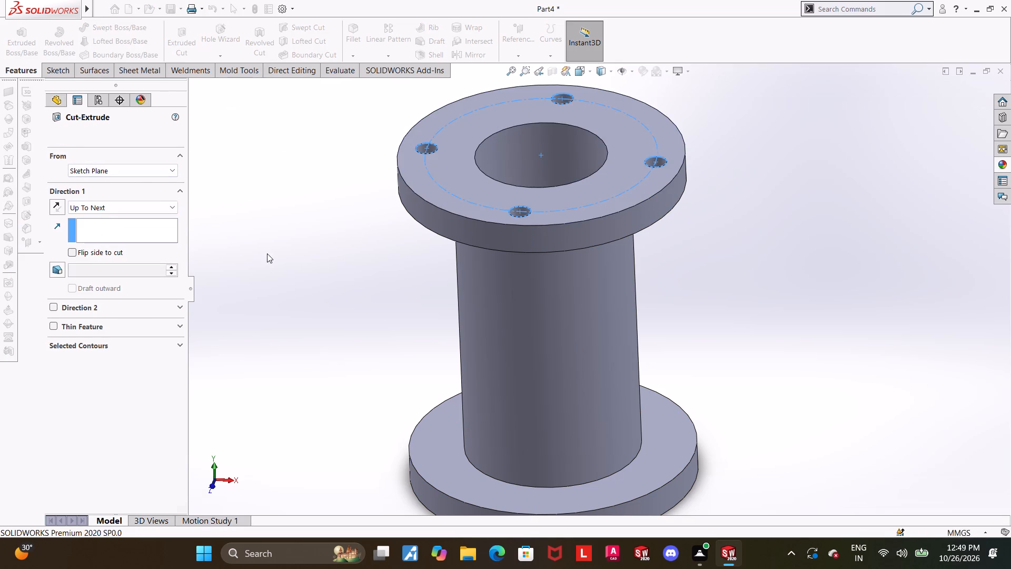
{"action": "left_click", "coordinate": [267, 253]}
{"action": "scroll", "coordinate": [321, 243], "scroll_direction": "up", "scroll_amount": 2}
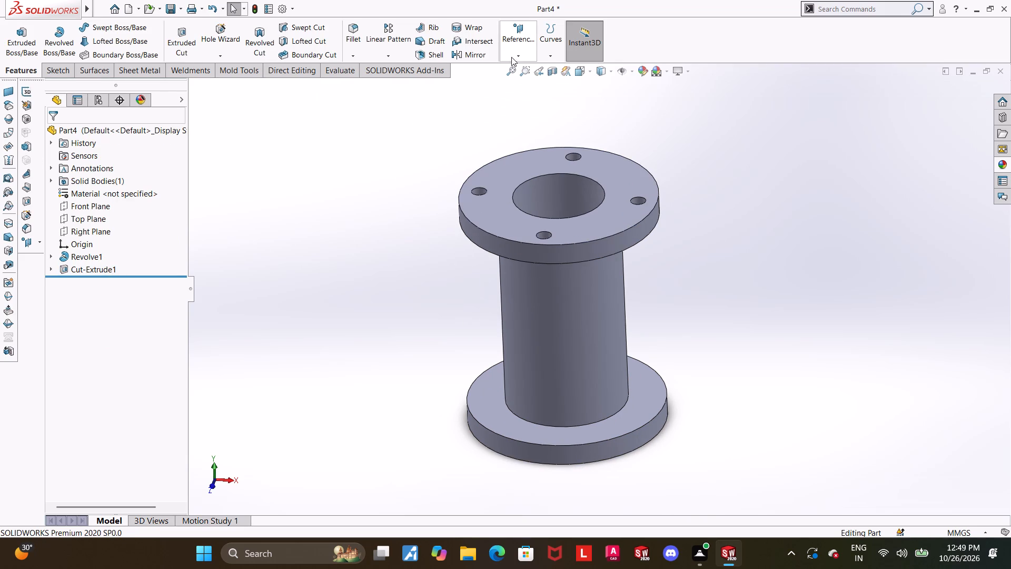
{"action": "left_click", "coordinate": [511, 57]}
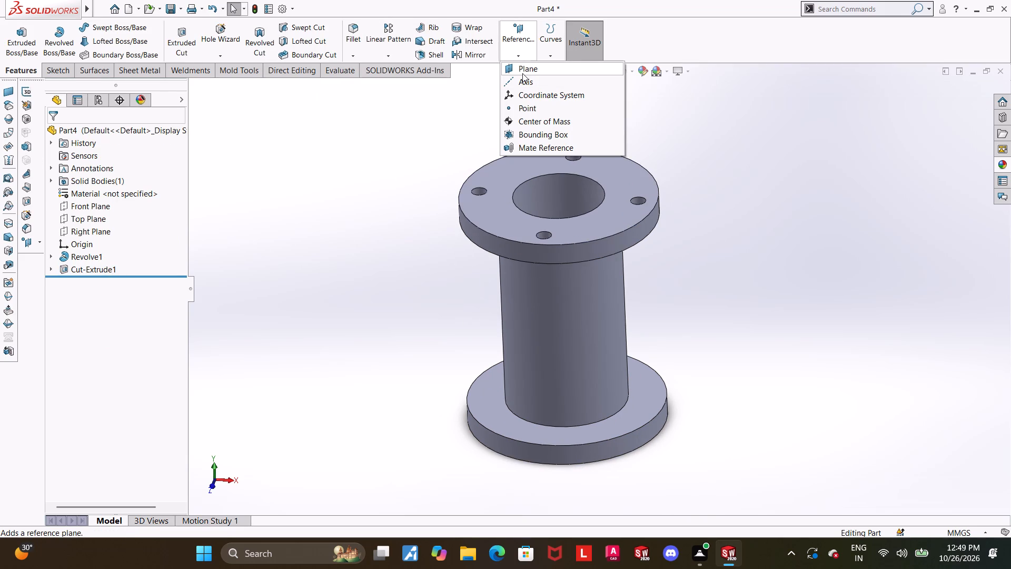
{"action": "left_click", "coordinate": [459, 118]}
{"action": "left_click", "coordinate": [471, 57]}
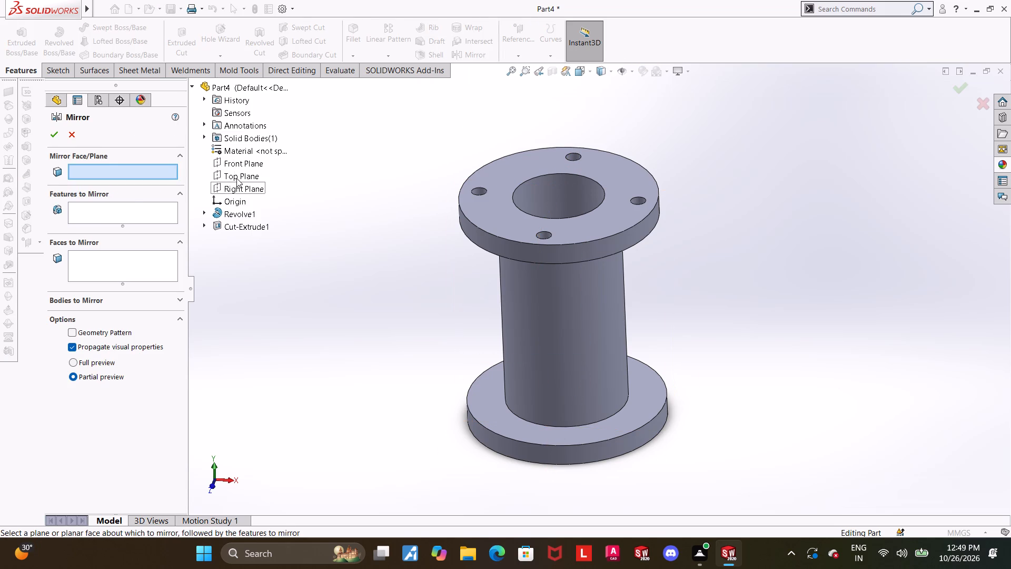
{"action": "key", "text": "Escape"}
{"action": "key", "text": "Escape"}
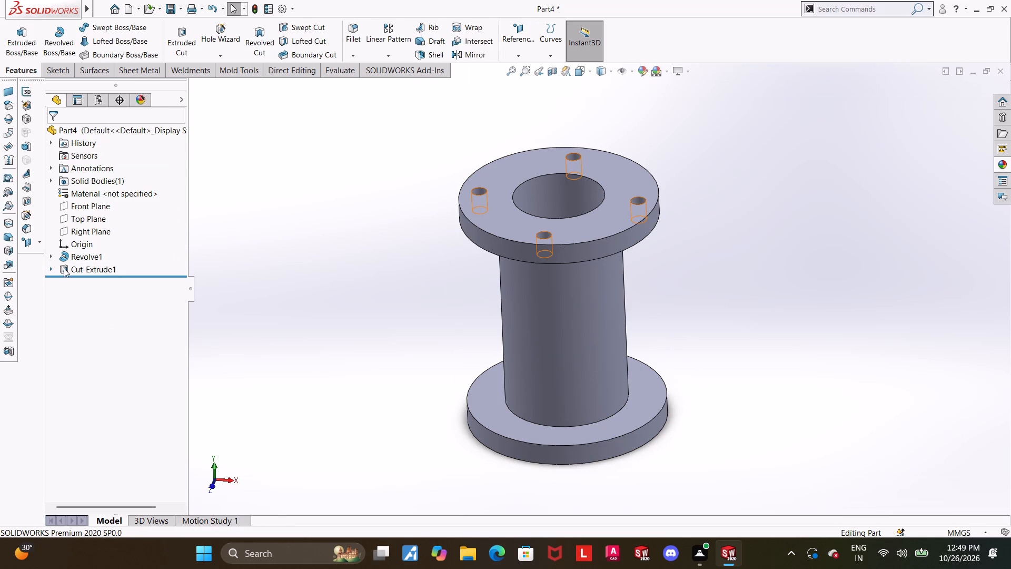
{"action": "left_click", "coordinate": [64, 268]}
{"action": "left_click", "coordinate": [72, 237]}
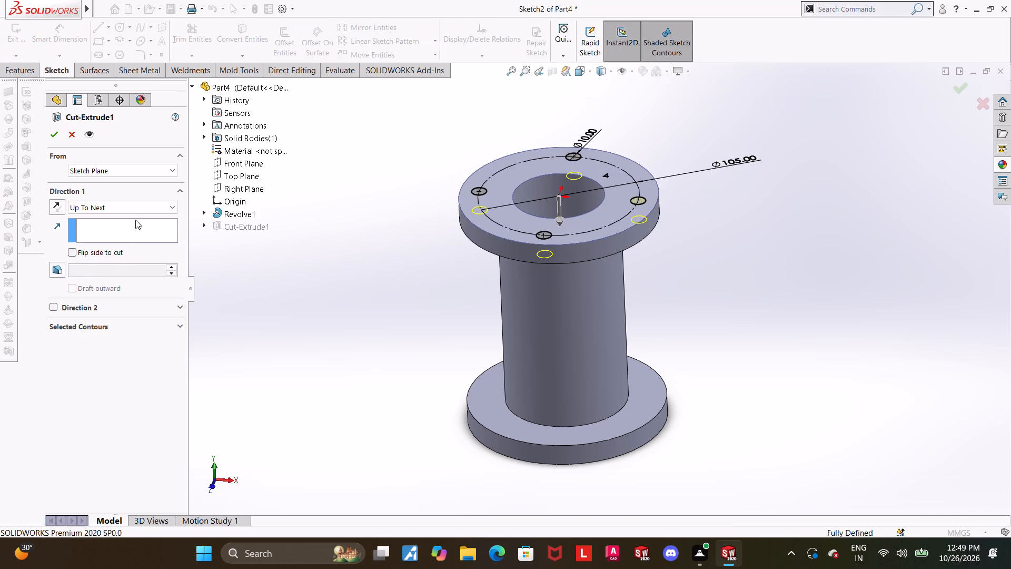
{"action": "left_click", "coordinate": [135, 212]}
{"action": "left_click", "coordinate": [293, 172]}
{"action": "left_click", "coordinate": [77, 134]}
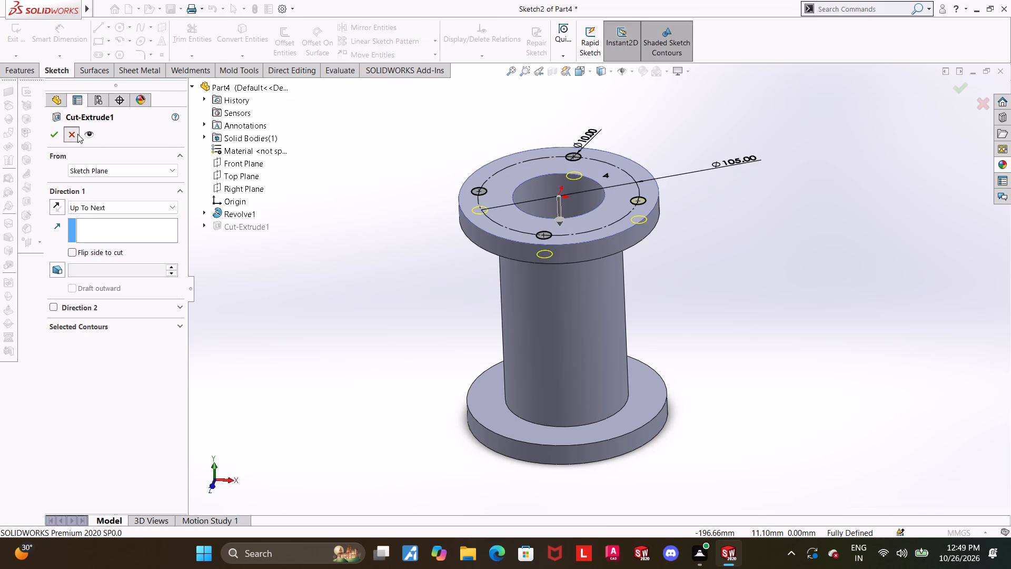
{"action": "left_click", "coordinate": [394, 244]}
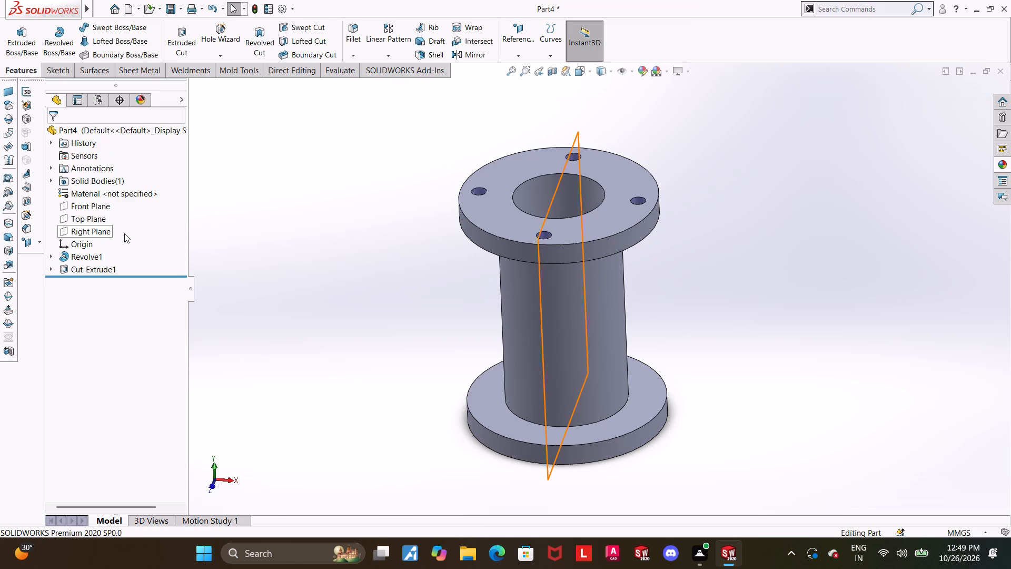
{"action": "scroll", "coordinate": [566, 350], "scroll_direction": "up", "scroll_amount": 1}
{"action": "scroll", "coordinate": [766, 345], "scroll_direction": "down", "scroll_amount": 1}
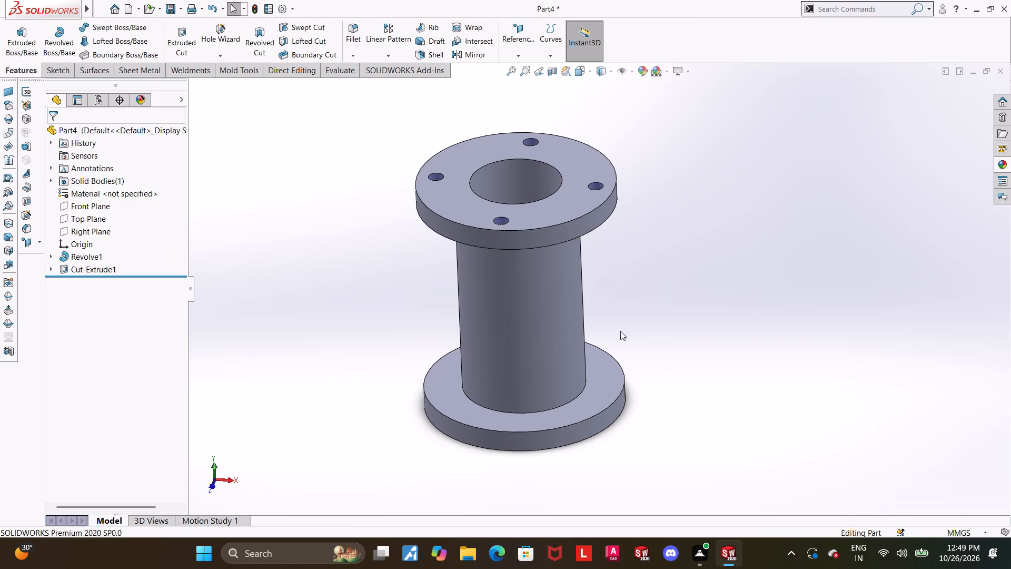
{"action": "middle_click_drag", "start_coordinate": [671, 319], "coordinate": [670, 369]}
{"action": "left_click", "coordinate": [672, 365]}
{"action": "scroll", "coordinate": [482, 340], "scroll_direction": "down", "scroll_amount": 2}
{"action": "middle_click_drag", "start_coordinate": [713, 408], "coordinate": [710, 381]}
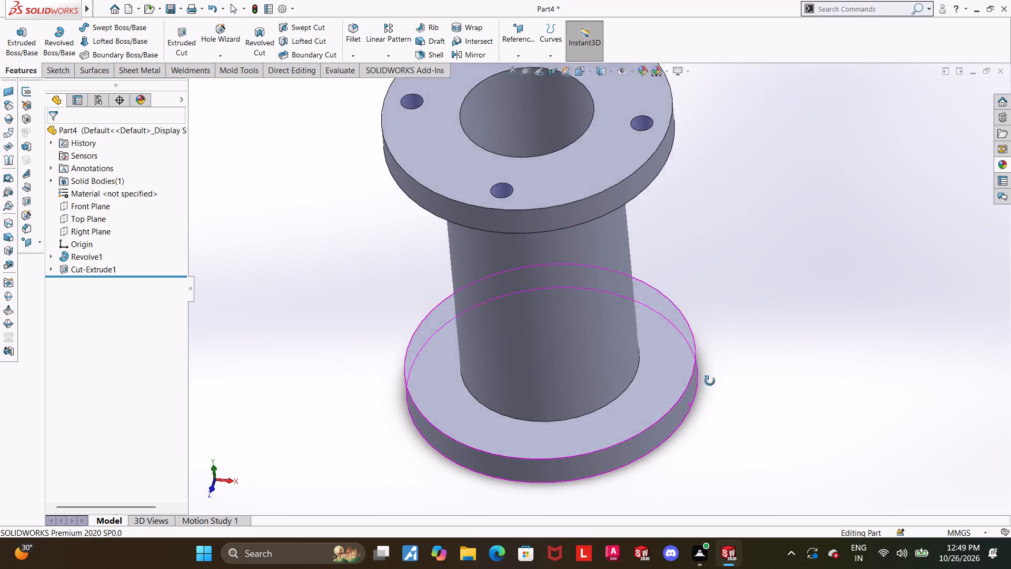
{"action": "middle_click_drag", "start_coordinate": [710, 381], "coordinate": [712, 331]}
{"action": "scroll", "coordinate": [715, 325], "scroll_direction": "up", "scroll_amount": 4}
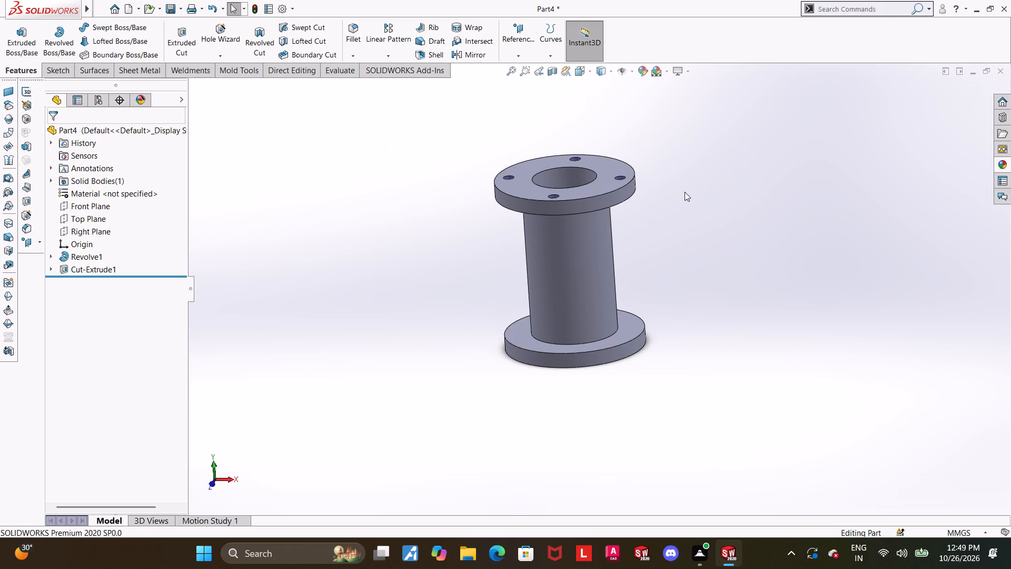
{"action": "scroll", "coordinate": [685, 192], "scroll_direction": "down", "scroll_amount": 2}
Set up a reference plane offset from the Top Plane by the spool's full height, 14+14+94+41 mm.
{"action": "left_click", "coordinate": [502, 53]}
{"action": "left_click", "coordinate": [510, 64]}
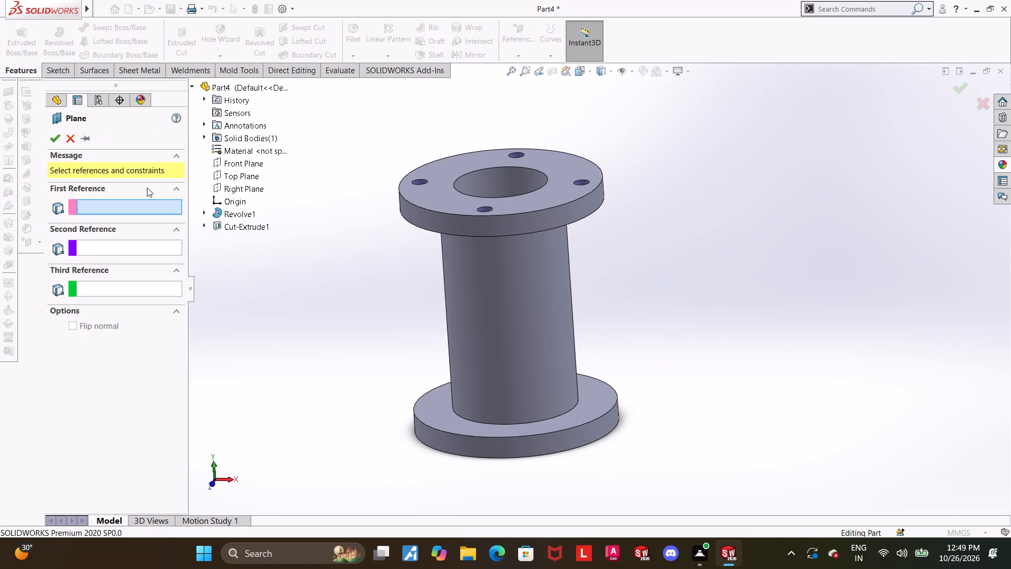
{"action": "left_click", "coordinate": [232, 174]}
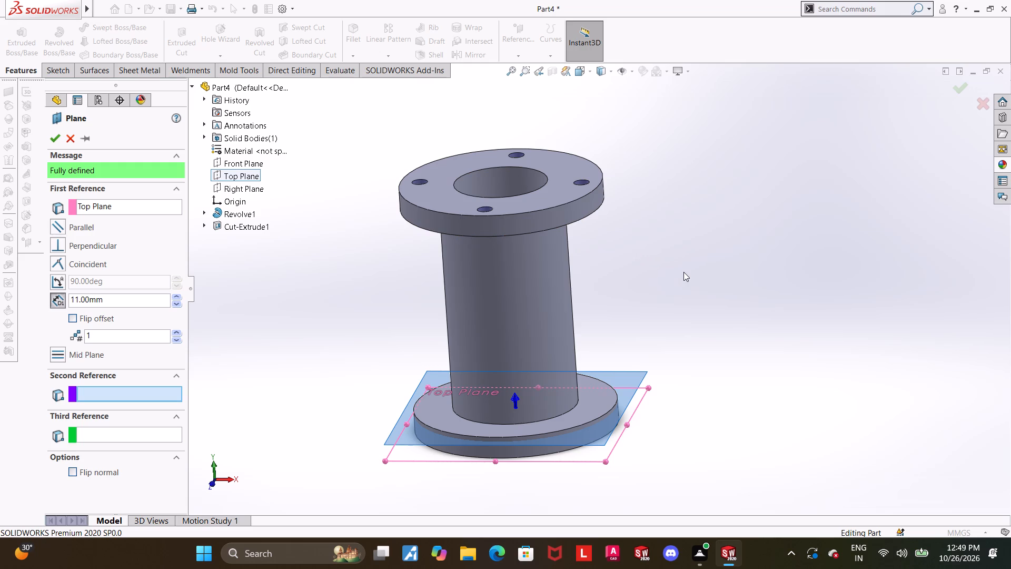
{"action": "middle_click_drag", "start_coordinate": [442, 225], "coordinate": [463, 216]}
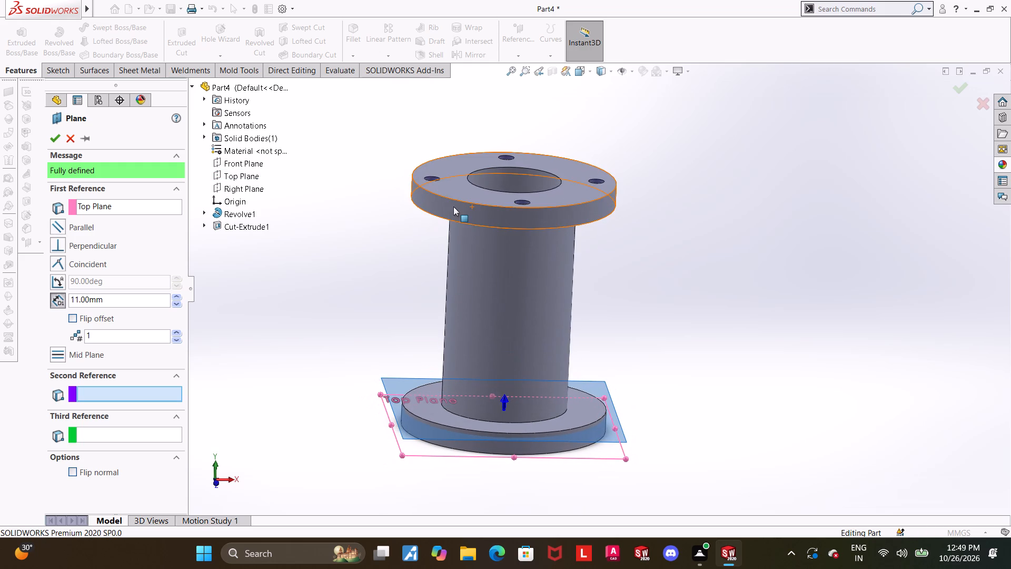
{"action": "left_click", "coordinate": [118, 297]}
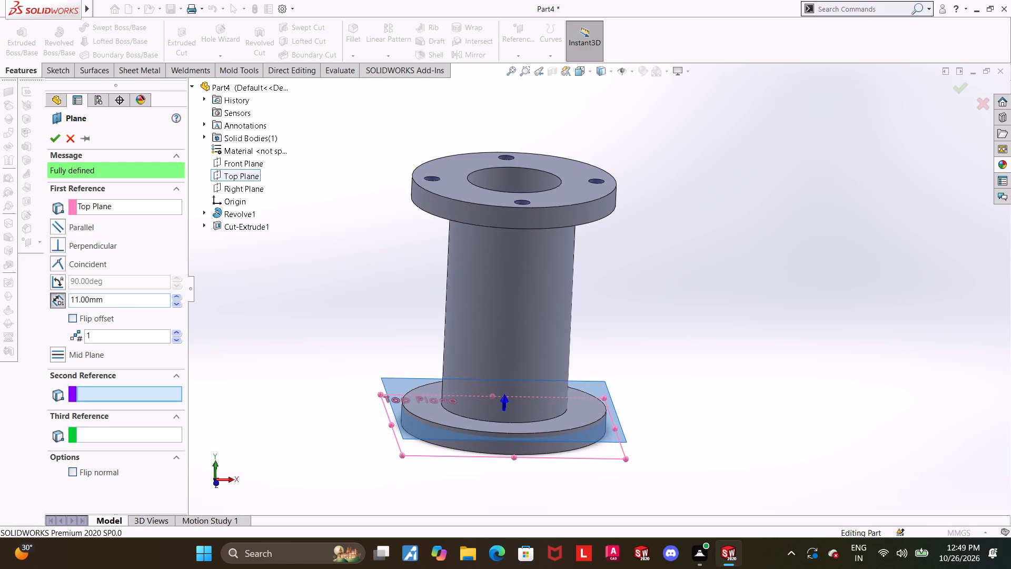
{"action": "left_click_drag", "start_coordinate": [123, 297], "coordinate": [37, 292]}
{"action": "type", "text": "14"}
{"action": "type", "text": "+14+"}
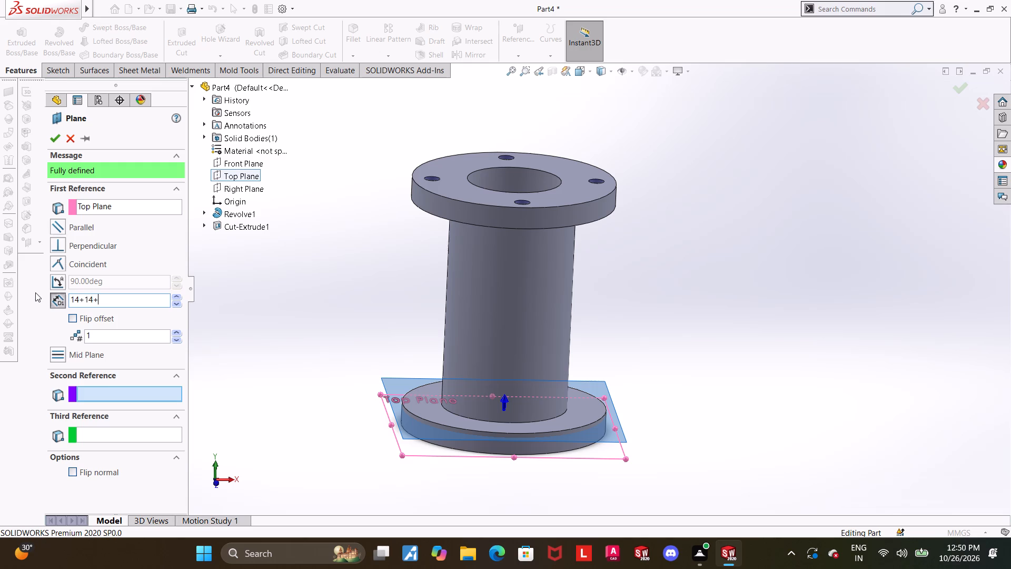
{"action": "type", "text": "95"}
{"action": "key", "text": "BackSpace"}
{"action": "type", "text": "4="}
{"action": "key", "text": "BackSpace"}
{"action": "type", "text": "+41"}
{"action": "key", "text": "Return"}
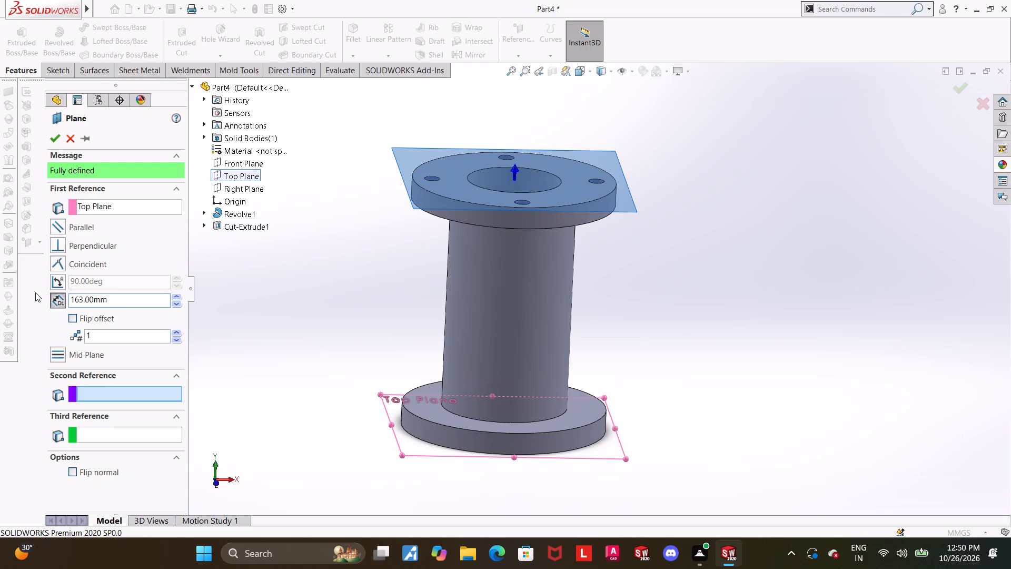
Set the reference plane's offset to half the height, 163/2 (81.5 mm), and create the plane.
{"action": "left_click_drag", "start_coordinate": [140, 290], "coordinate": [136, 295]}
{"action": "left_click_drag", "start_coordinate": [136, 296], "coordinate": [21, 297]}
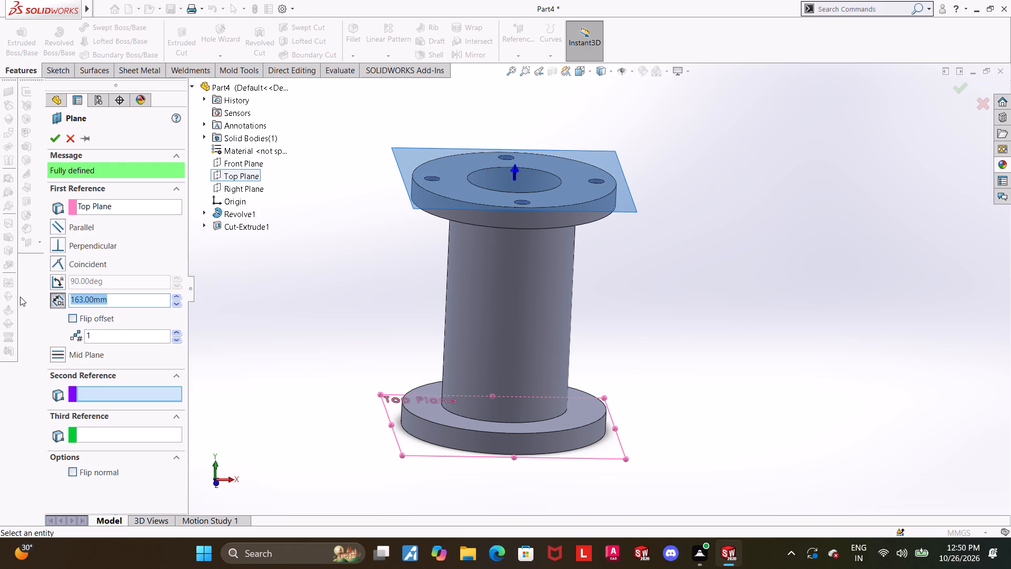
{"action": "key", "text": "1"}
{"action": "type", "text": "63/2"}
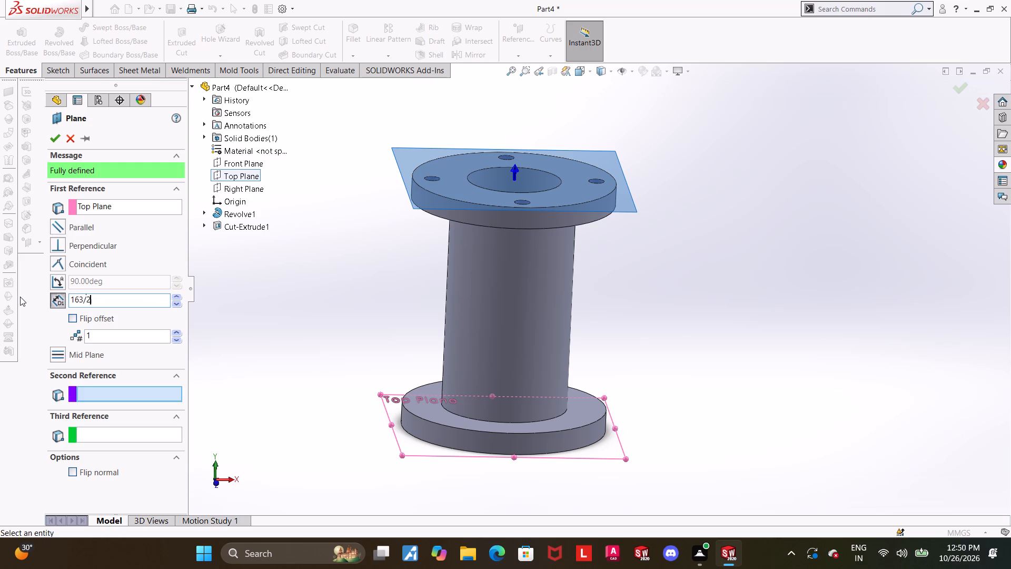
{"action": "key", "text": "Return"}
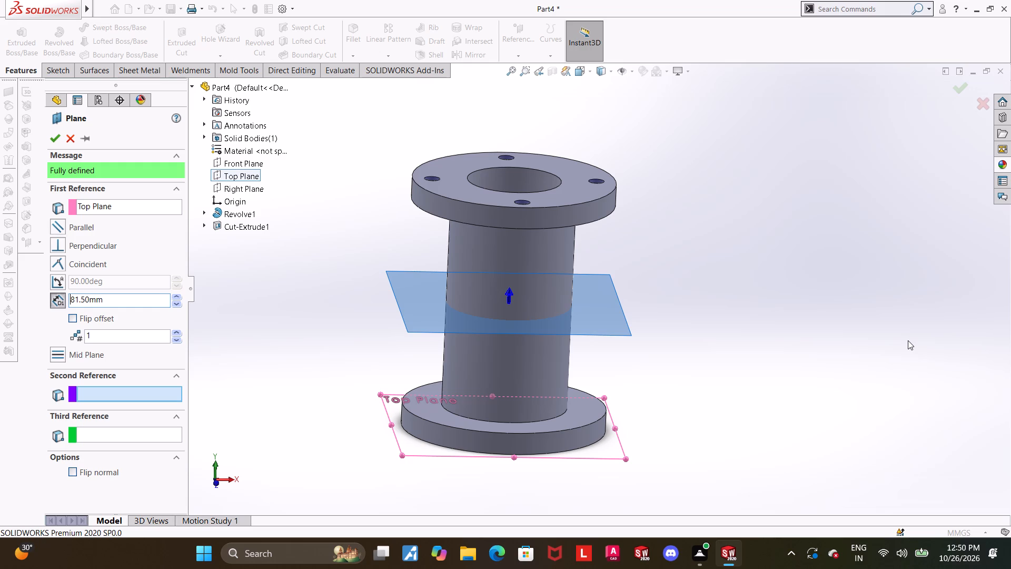
{"action": "middle_click_drag", "start_coordinate": [908, 340], "coordinate": [894, 344]}
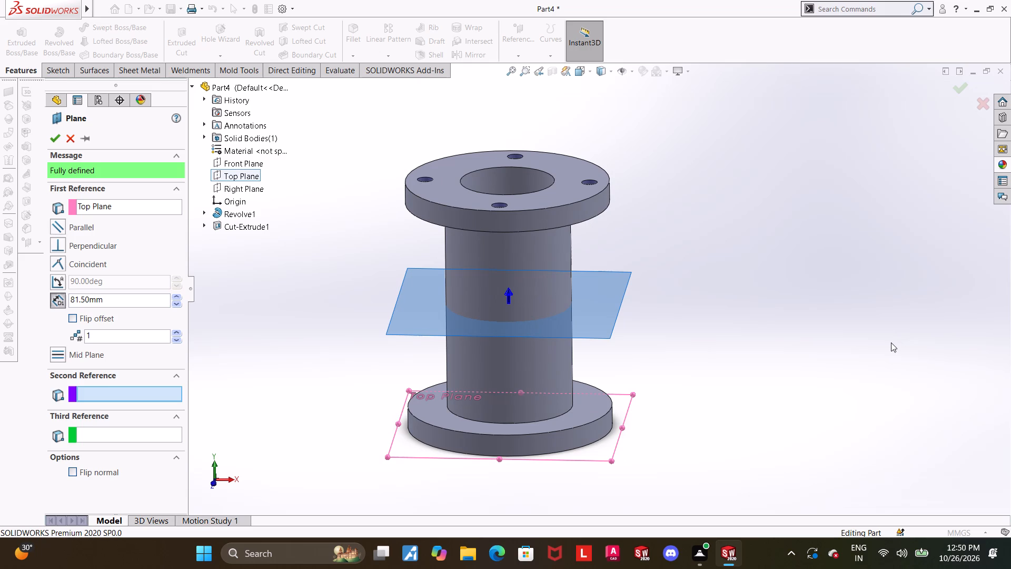
{"action": "middle_click_drag", "start_coordinate": [807, 282], "coordinate": [811, 300]}
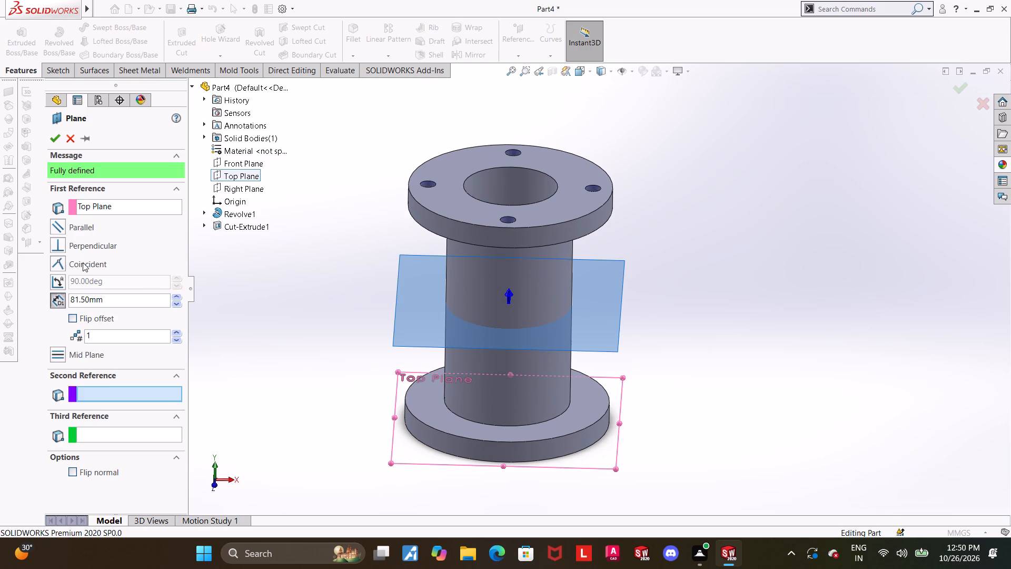
{"action": "left_click", "coordinate": [51, 139]}
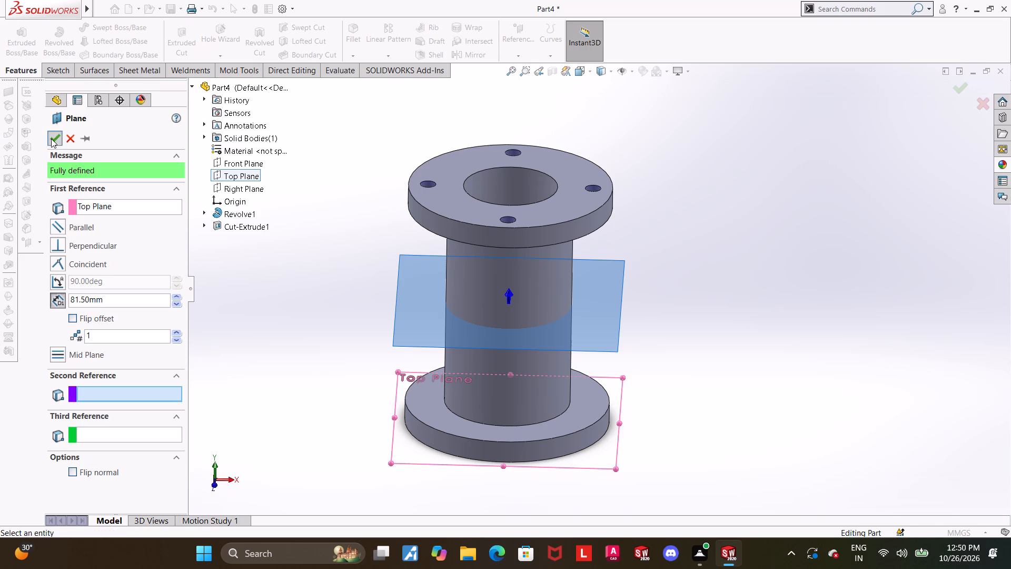
Mirror the four-hole cut about the mid-height reference plane onto the lower flange.
{"action": "left_click", "coordinate": [799, 305]}
{"action": "middle_click_drag", "start_coordinate": [786, 294], "coordinate": [778, 302]}
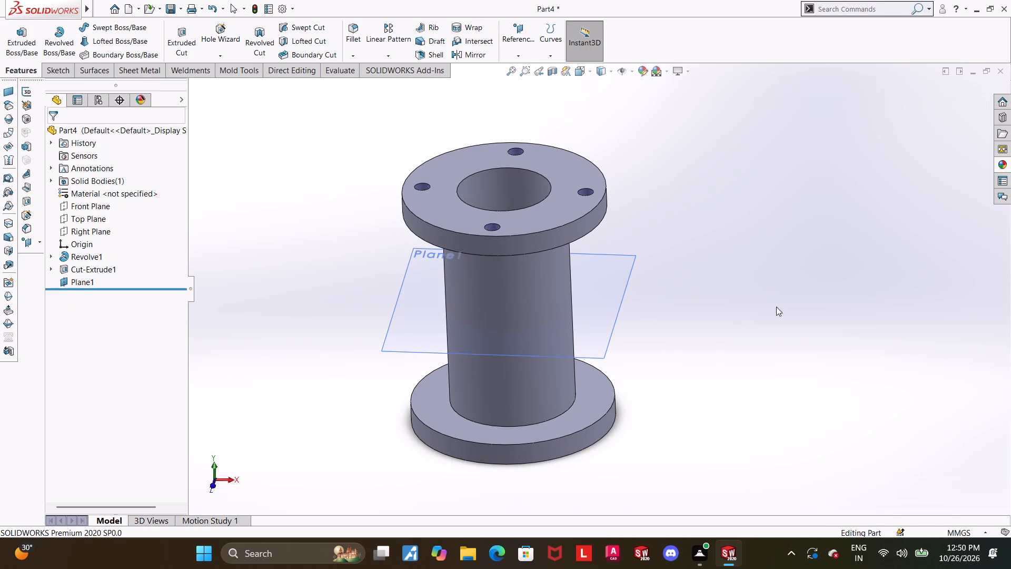
{"action": "middle_click_drag", "start_coordinate": [741, 315], "coordinate": [747, 311]}
{"action": "scroll", "coordinate": [754, 312], "scroll_direction": "up", "scroll_amount": 1}
{"action": "scroll", "coordinate": [319, 284], "scroll_direction": "down", "scroll_amount": 1}
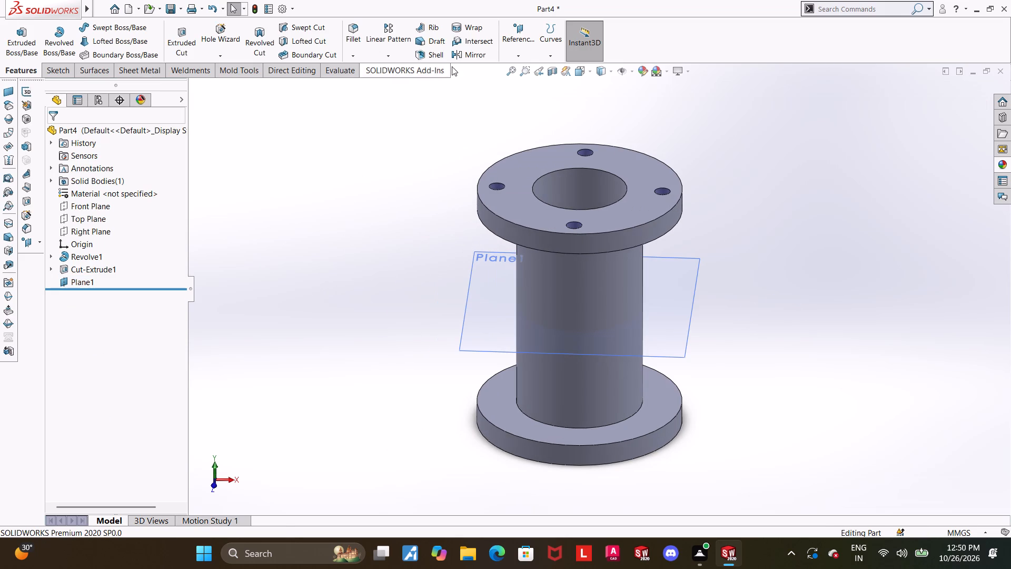
{"action": "left_click", "coordinate": [464, 60]}
{"action": "left_click", "coordinate": [494, 294]}
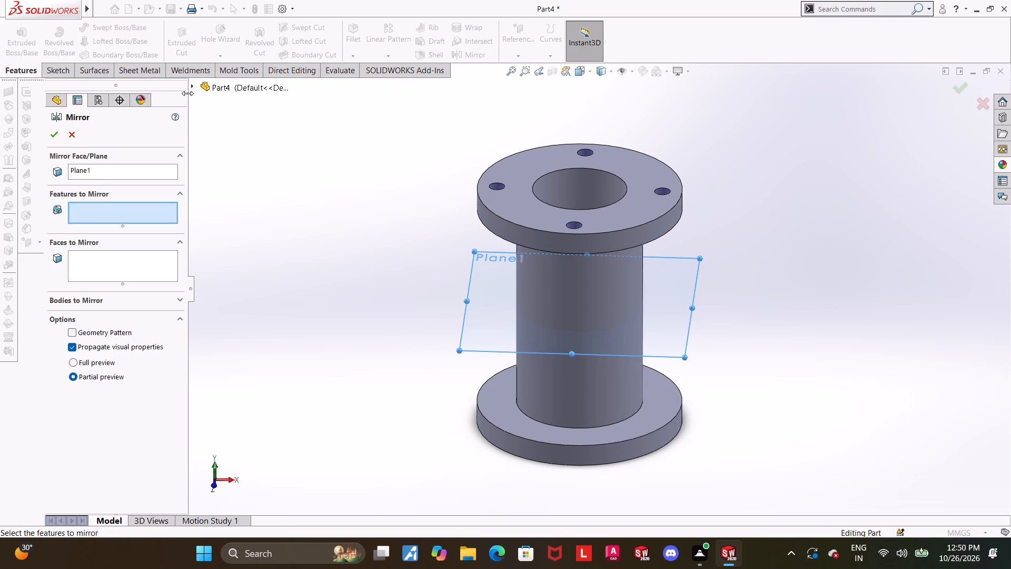
{"action": "left_click", "coordinate": [187, 92]}
{"action": "left_click", "coordinate": [190, 88]}
{"action": "left_click", "coordinate": [191, 84]}
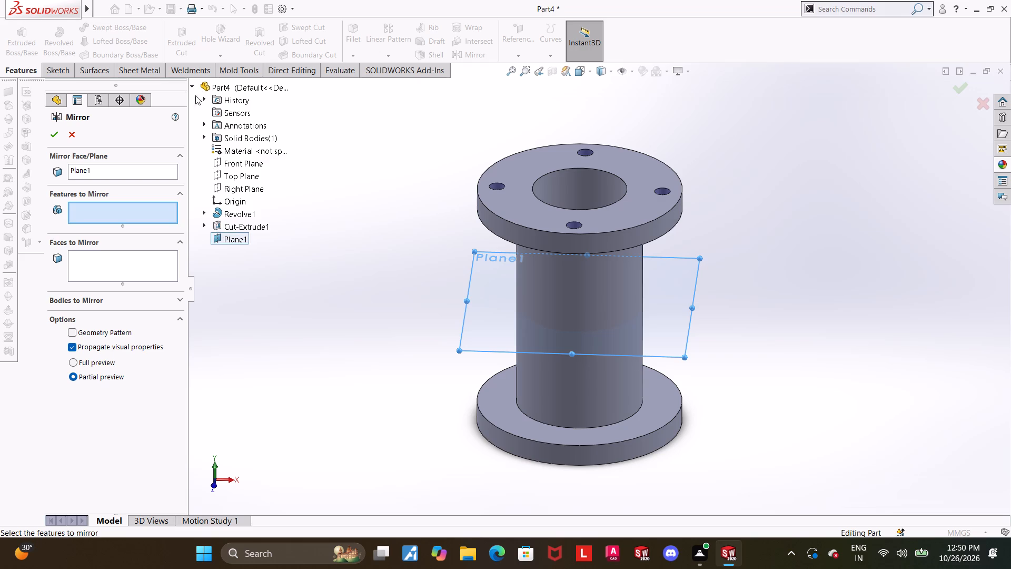
{"action": "left_click", "coordinate": [230, 225]}
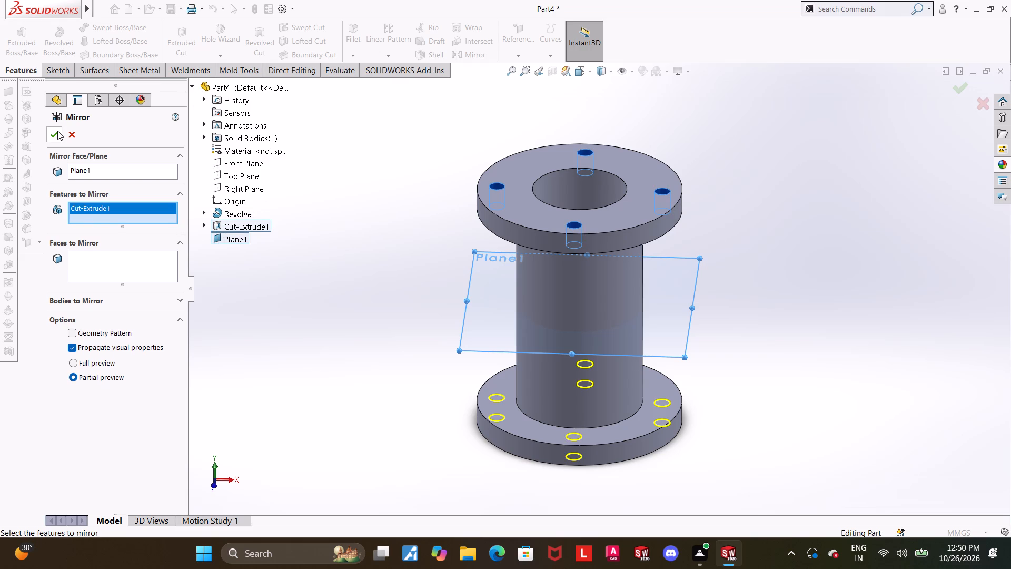
{"action": "left_click", "coordinate": [58, 131]}
{"action": "left_click", "coordinate": [351, 295]}
Hide the mid-height reference plane.
{"action": "right_click", "coordinate": [83, 282]}
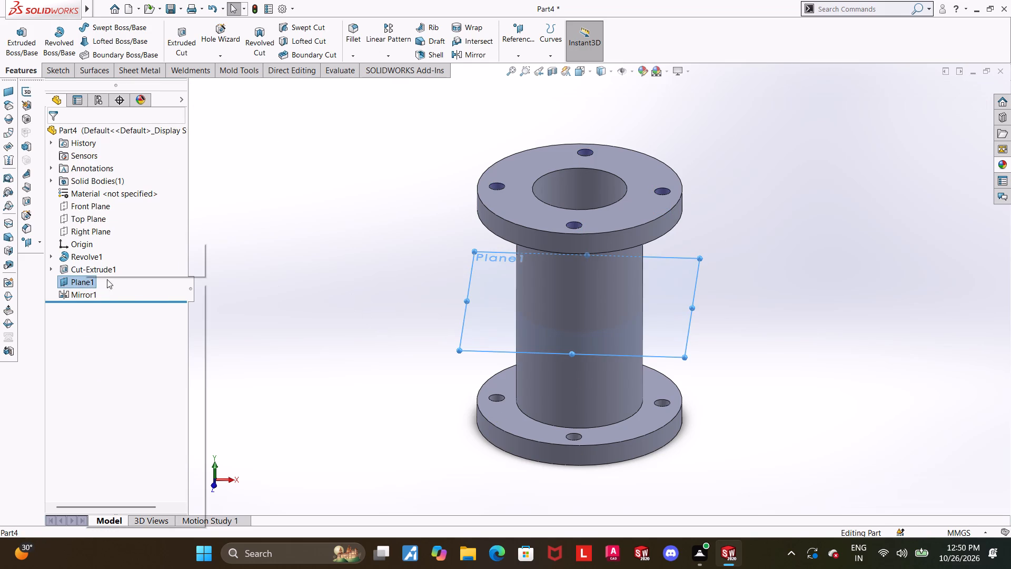
{"action": "left_click", "coordinate": [110, 268]}
{"action": "left_click", "coordinate": [391, 321]}
Examine the spool and the holes in both flanges from several viewing angles.
{"action": "middle_click_drag", "start_coordinate": [748, 391], "coordinate": [749, 358]}
{"action": "left_click", "coordinate": [776, 356]}
{"action": "middle_click_drag", "start_coordinate": [778, 340], "coordinate": [781, 390]}
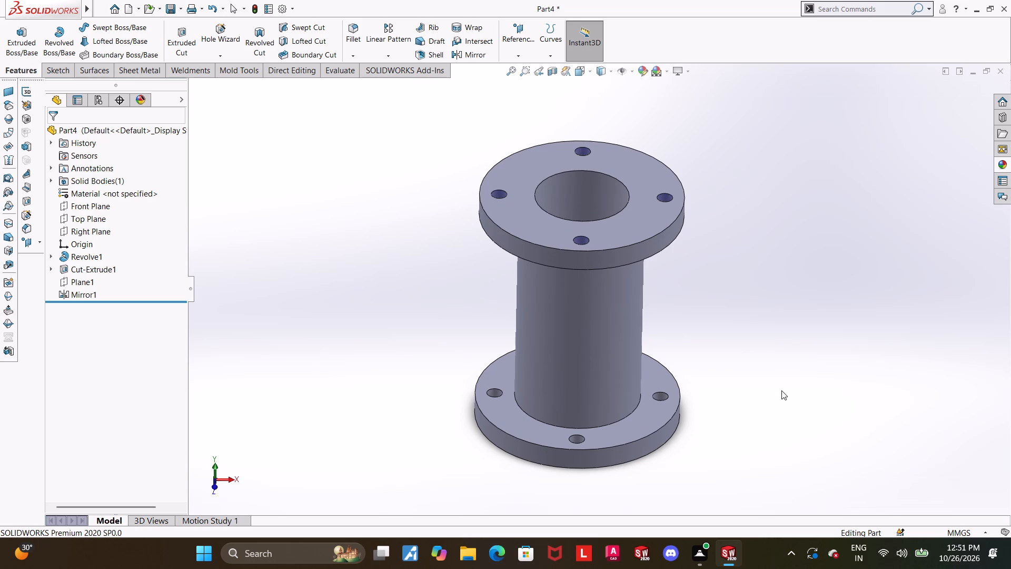
{"action": "scroll", "coordinate": [791, 317], "scroll_direction": "up", "scroll_amount": 1}
{"action": "scroll", "coordinate": [747, 317], "scroll_direction": "up", "scroll_amount": 1}
{"action": "left_click_drag", "start_coordinate": [752, 302], "coordinate": [760, 299]}
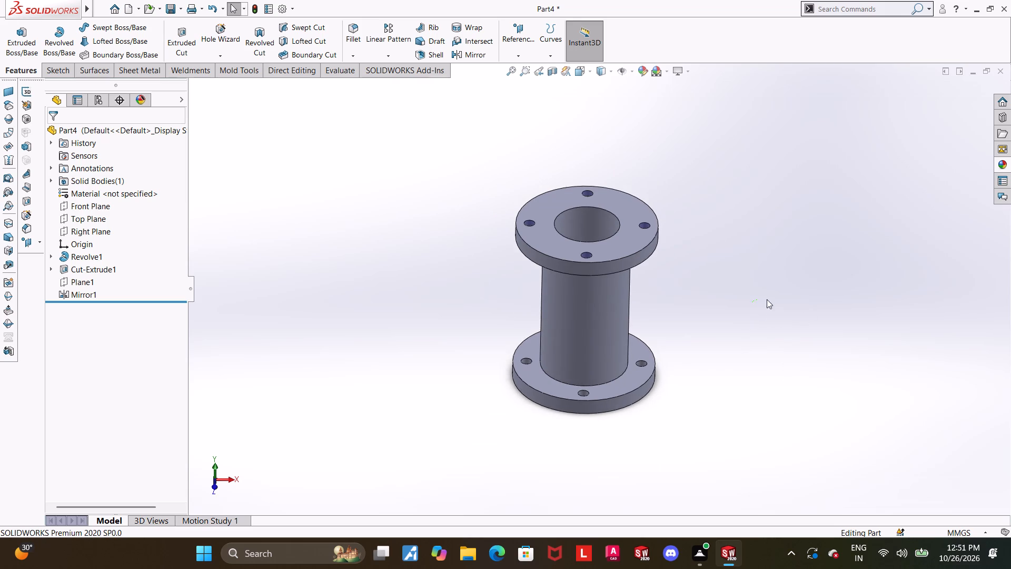
{"action": "scroll", "coordinate": [649, 287], "scroll_direction": "down", "scroll_amount": 3}
{"action": "middle_click_drag", "start_coordinate": [659, 338], "coordinate": [660, 305]}
{"action": "scroll", "coordinate": [645, 303], "scroll_direction": "up", "scroll_amount": 3}
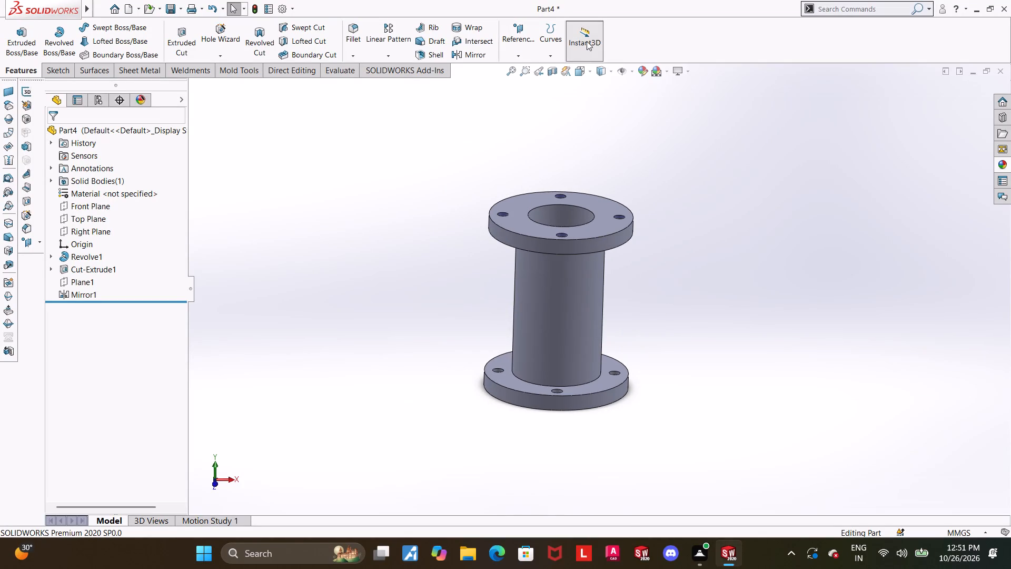
{"action": "scroll", "coordinate": [608, 259], "scroll_direction": "up", "scroll_amount": 1}
{"action": "scroll", "coordinate": [570, 243], "scroll_direction": "down", "scroll_amount": 1}
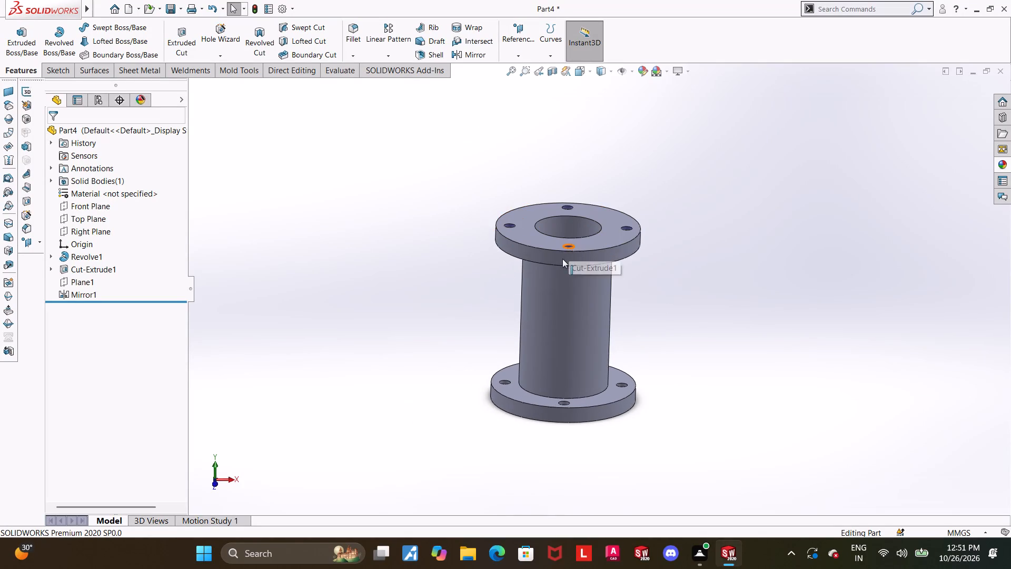
{"action": "scroll", "coordinate": [562, 259], "scroll_direction": "down", "scroll_amount": 1}
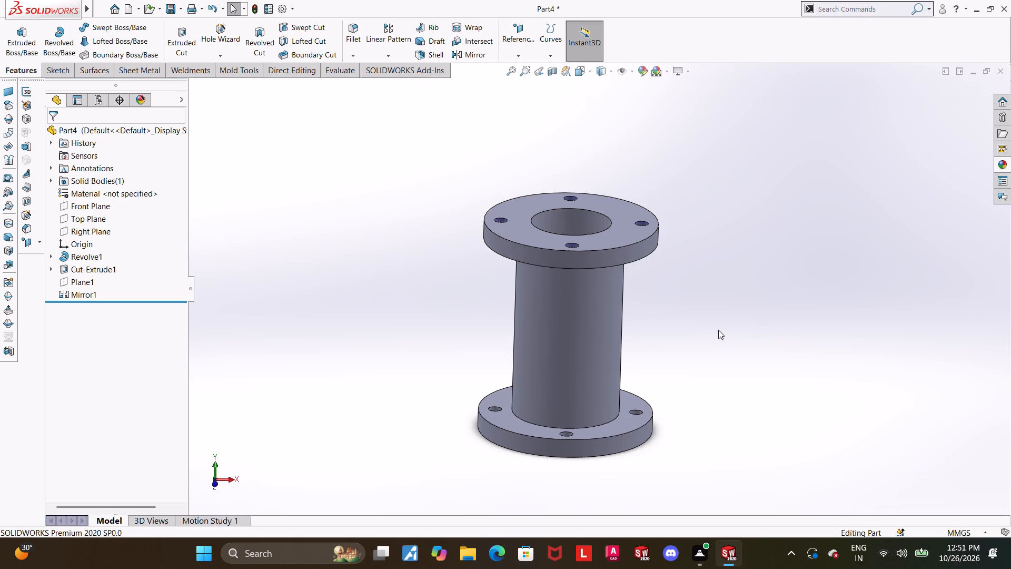
{"action": "left_click", "coordinate": [718, 330]}
{"action": "scroll", "coordinate": [417, 38], "scroll_direction": "up", "scroll_amount": 2}
{"action": "scroll", "coordinate": [683, 331], "scroll_direction": "up", "scroll_amount": 2}
{"action": "scroll", "coordinate": [604, 330], "scroll_direction": "down", "scroll_amount": 2}
{"action": "middle_click_drag", "start_coordinate": [611, 319], "coordinate": [611, 300]}
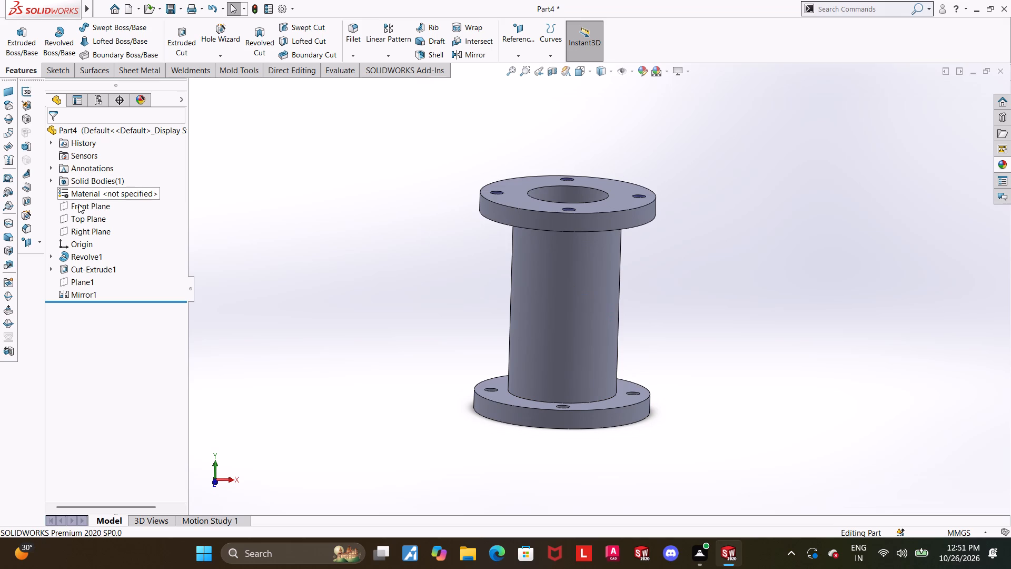
Start a Front Plane sketch and draw a slanted centerline about 130 mm long, rising outward from the spool's axis past the barrel.
{"action": "left_click", "coordinate": [78, 204]}
{"action": "left_click", "coordinate": [84, 193]}
{"action": "left_click", "coordinate": [96, 307]}
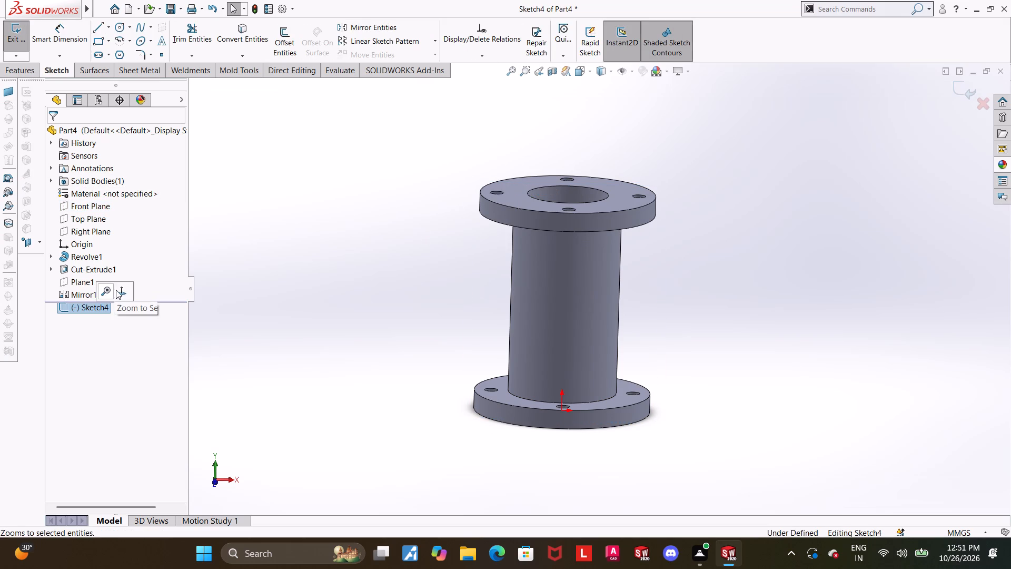
{"action": "left_click", "coordinate": [121, 290]}
{"action": "scroll", "coordinate": [570, 315], "scroll_direction": "up", "scroll_amount": 5}
{"action": "scroll", "coordinate": [812, 241], "scroll_direction": "down", "scroll_amount": 2}
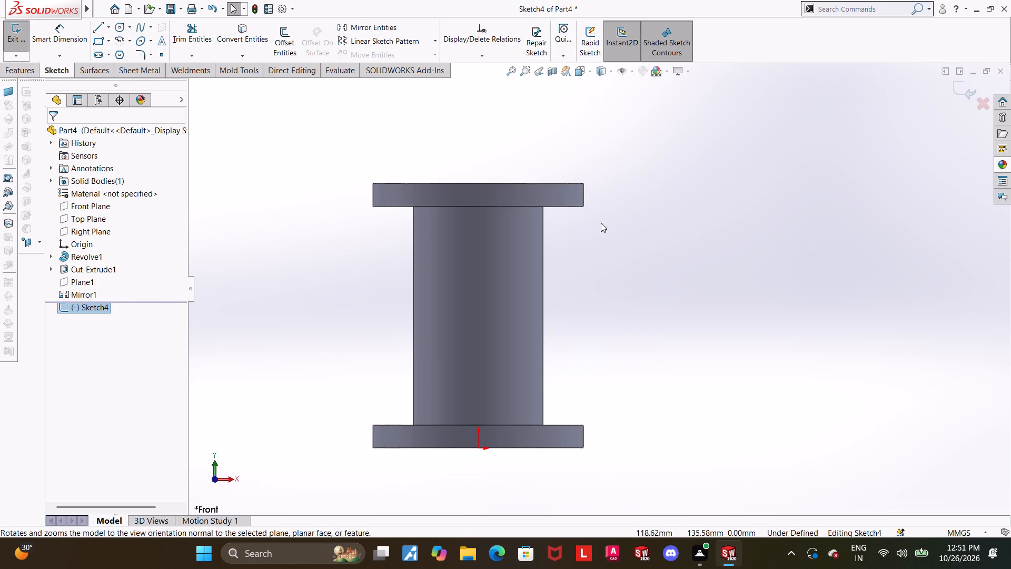
{"action": "left_click", "coordinate": [109, 25]}
{"action": "left_click", "coordinate": [100, 56]}
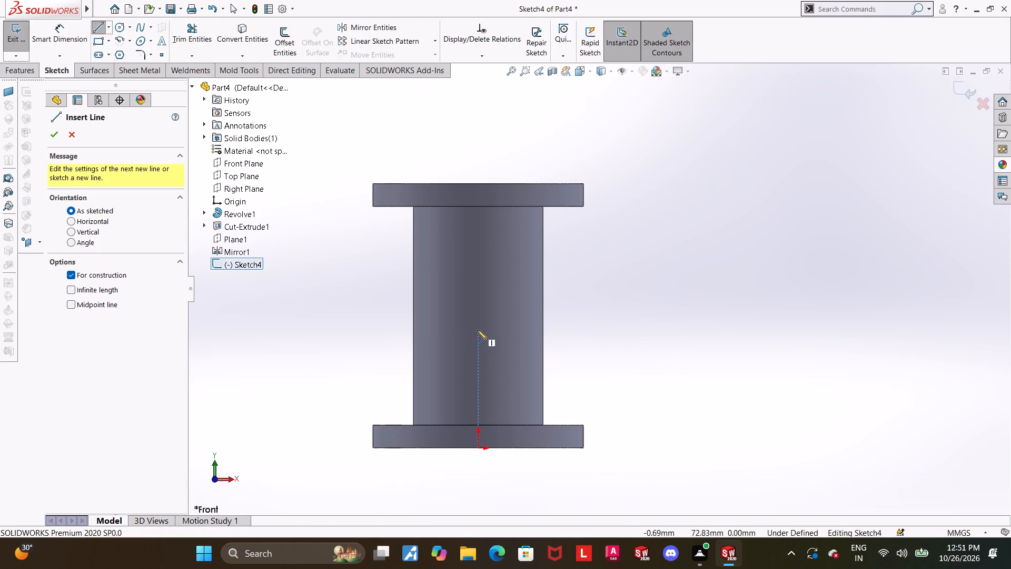
{"action": "left_click", "coordinate": [477, 330]}
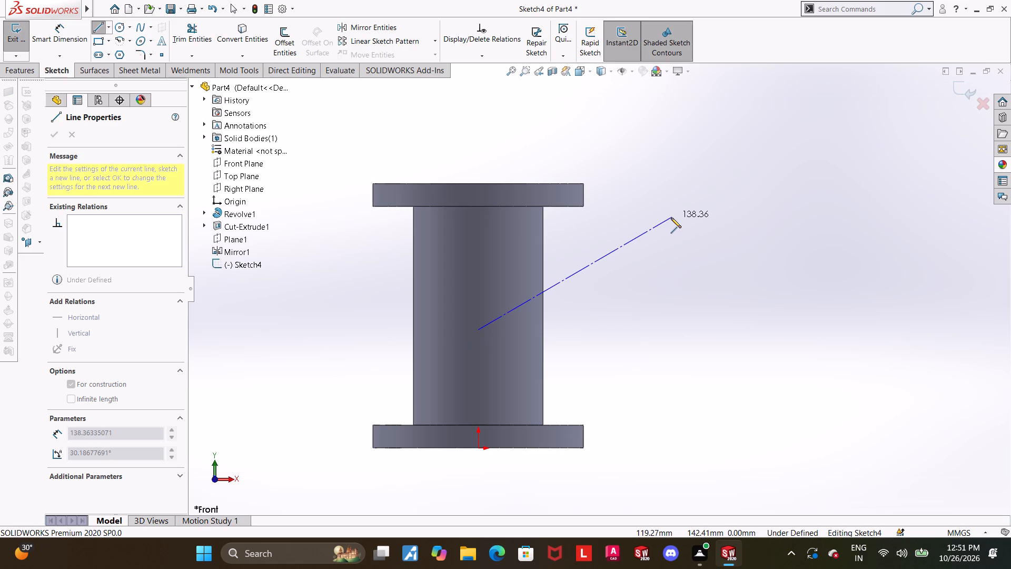
{"action": "left_click", "coordinate": [665, 232]}
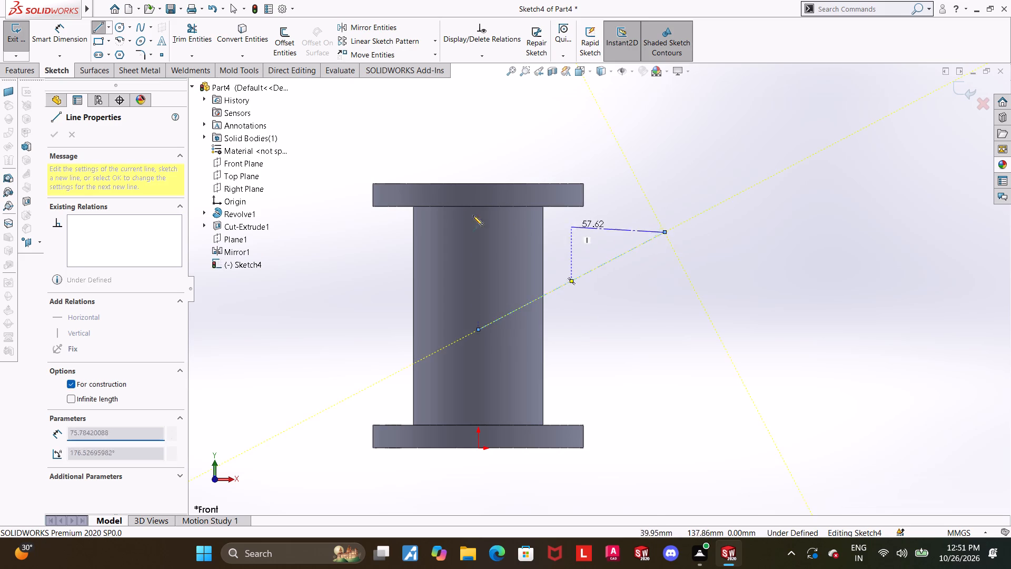
{"action": "key", "text": "Escape"}
{"action": "key", "text": "Escape"}
Dimension the slanted centerline's start point 41 mm above the lower flange's upper face.
{"action": "left_click", "coordinate": [75, 36]}
{"action": "left_click", "coordinate": [479, 333]}
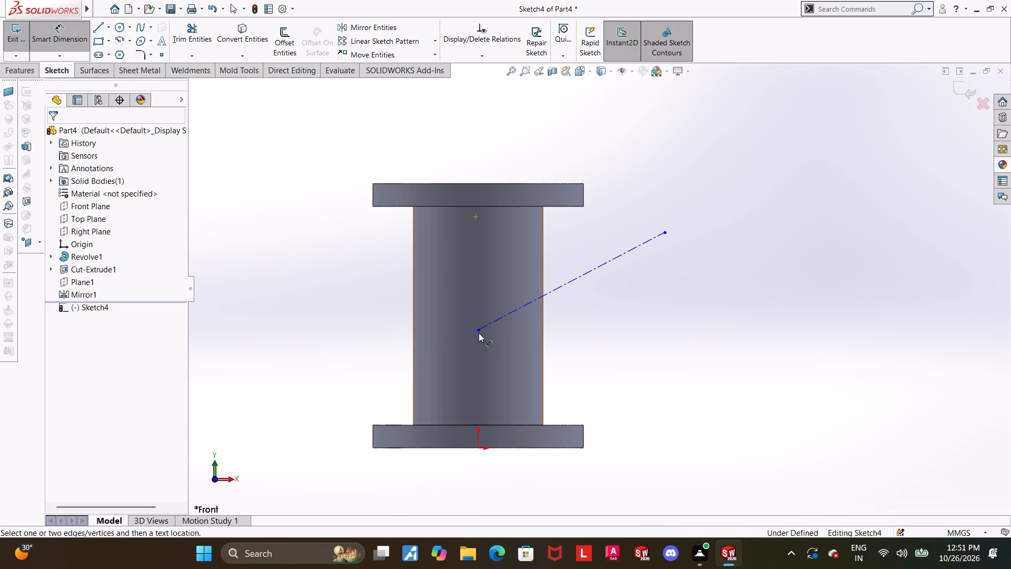
{"action": "left_click", "coordinate": [477, 330]}
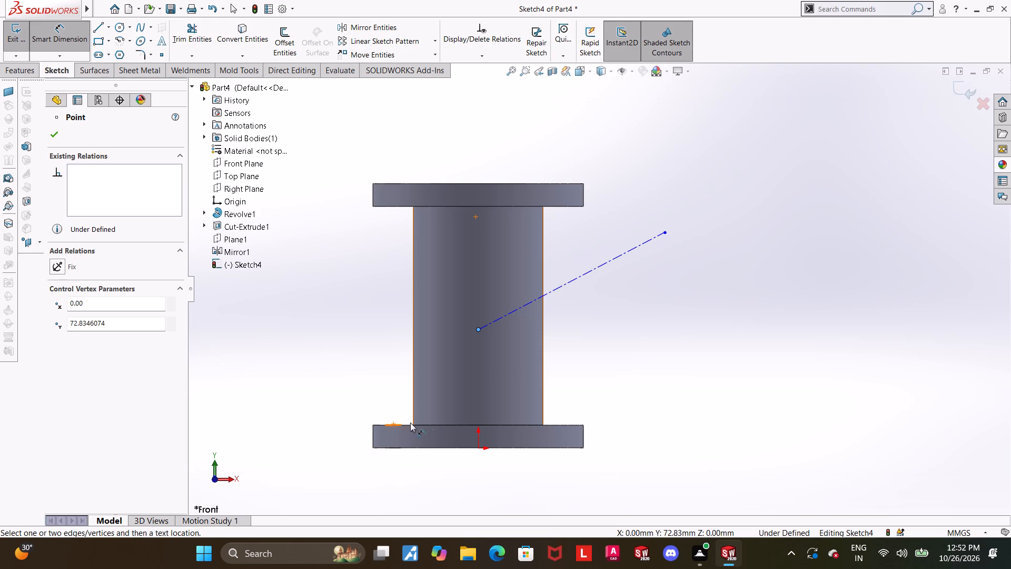
{"action": "left_click", "coordinate": [428, 426]}
{"action": "left_click", "coordinate": [311, 409]}
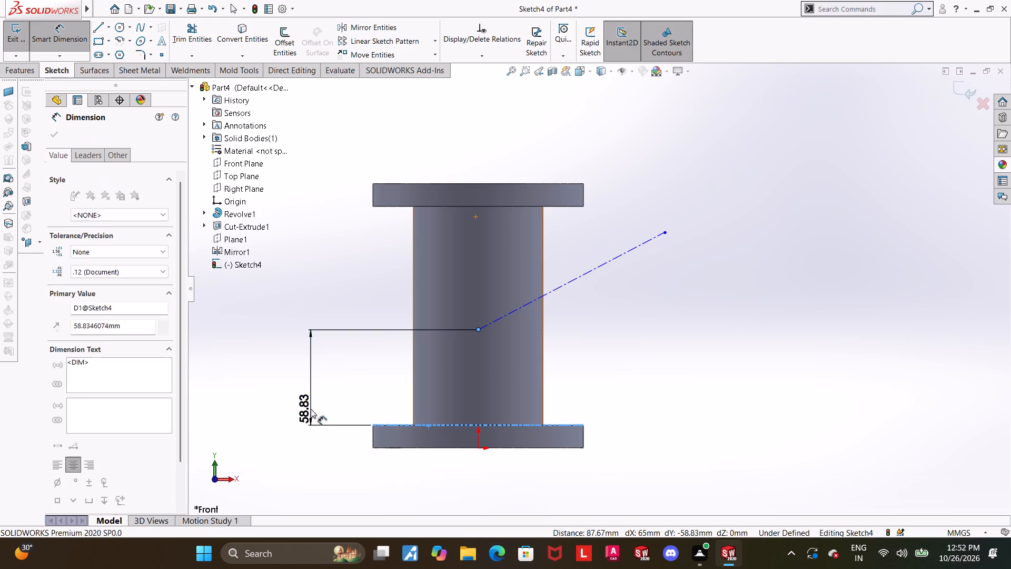
{"action": "type", "text": "41"}
{"action": "key", "text": "Return"}
{"action": "key", "text": "Escape"}
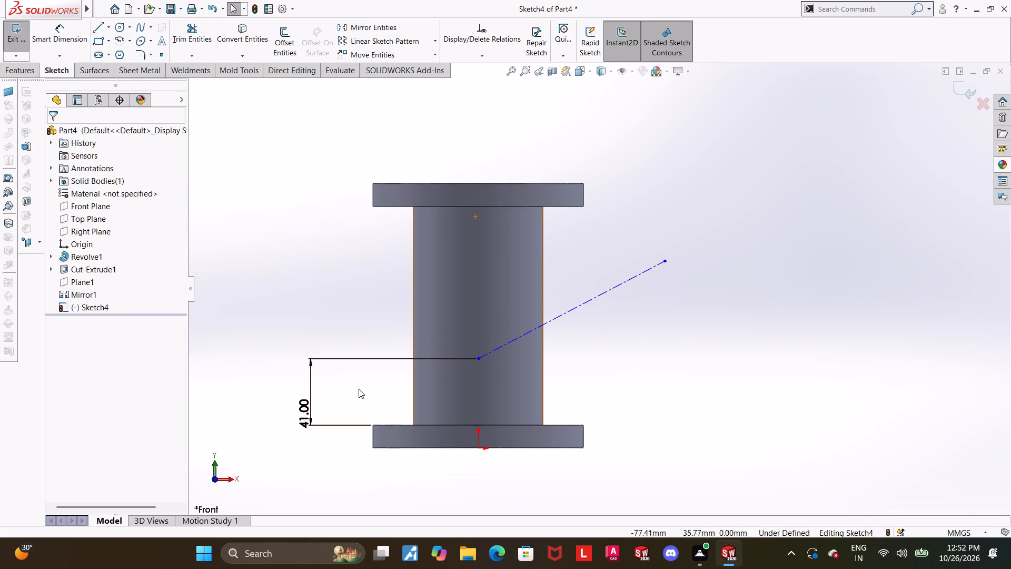
{"action": "key", "text": "Escape"}
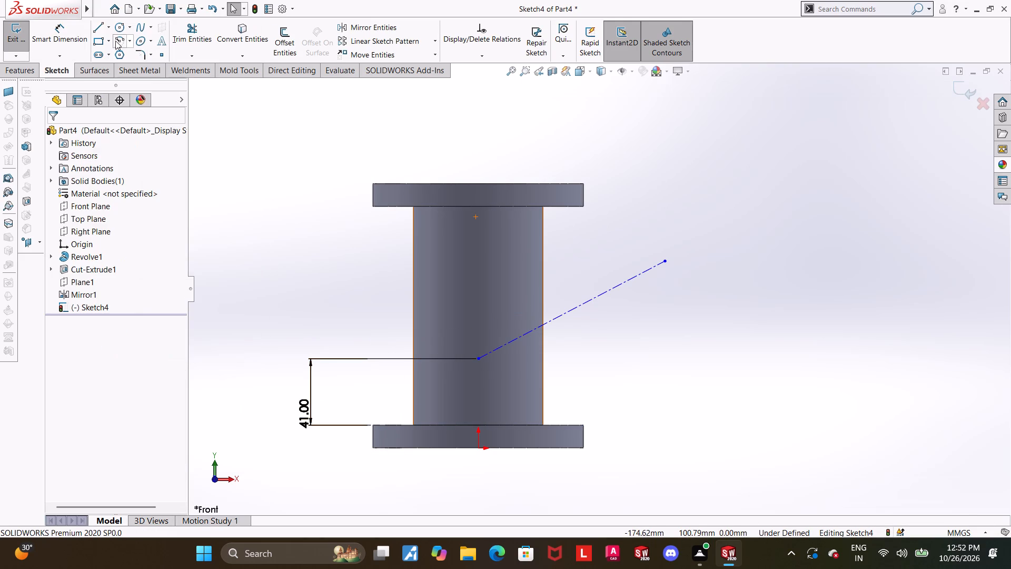
Draw a vertical centerline about 126 mm long from the origin up along the spool's axis.
{"action": "left_click", "coordinate": [110, 32]}
{"action": "left_click", "coordinate": [115, 59]}
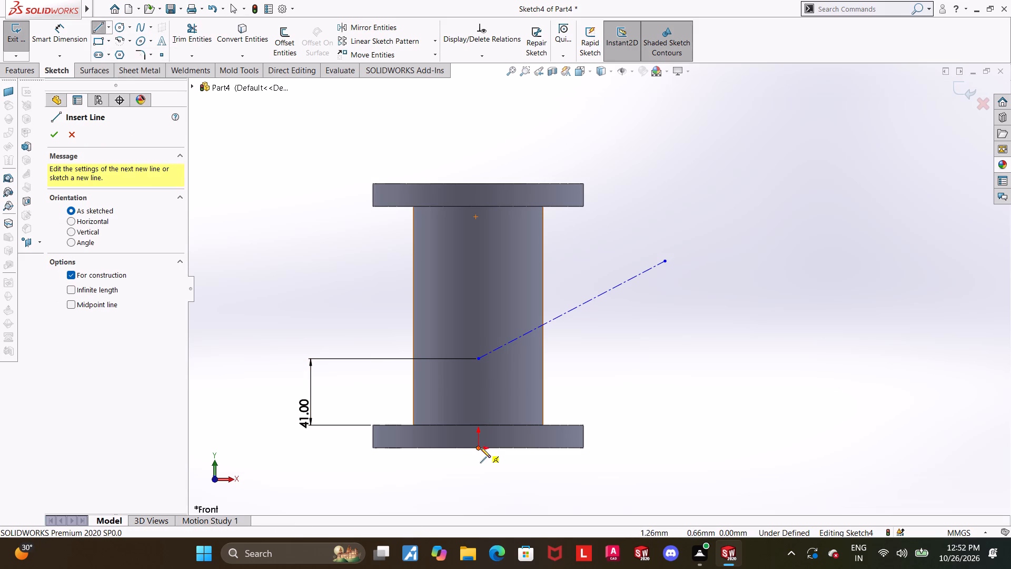
{"action": "left_click", "coordinate": [480, 448]}
{"action": "left_click", "coordinate": [480, 243]}
{"action": "key", "text": "Escape"}
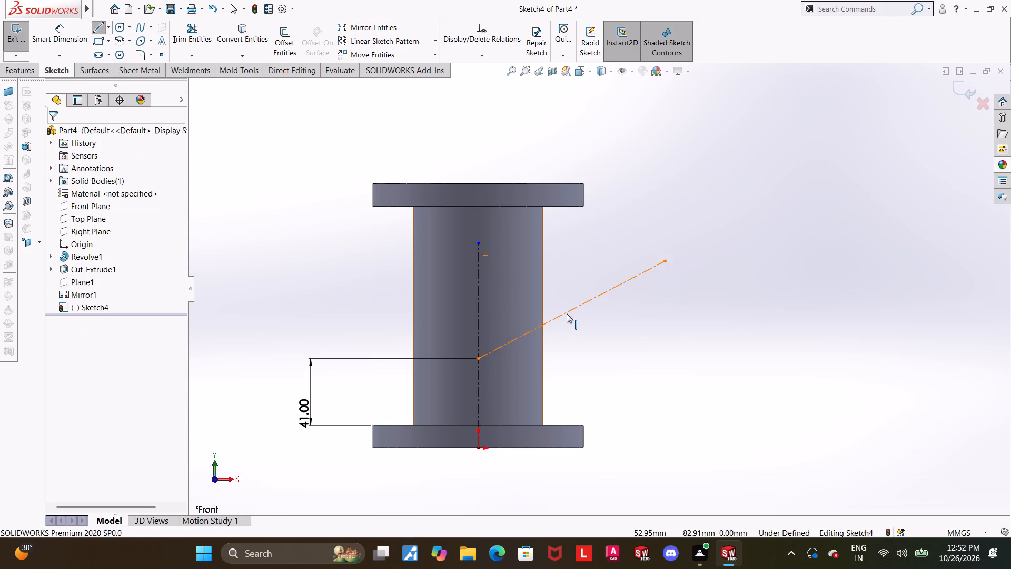
{"action": "key", "text": "Escape"}
{"action": "key", "text": "Escape"}
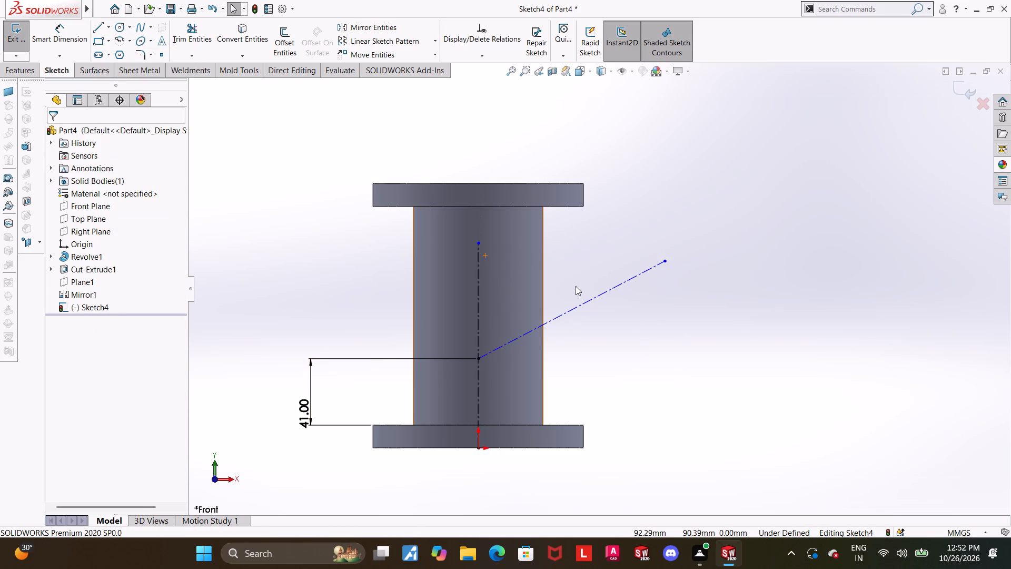
Dimension the angle between the vertical and slanted centerlines as 115°, measured from the lower part of the axis.
{"action": "left_click", "coordinate": [41, 37]}
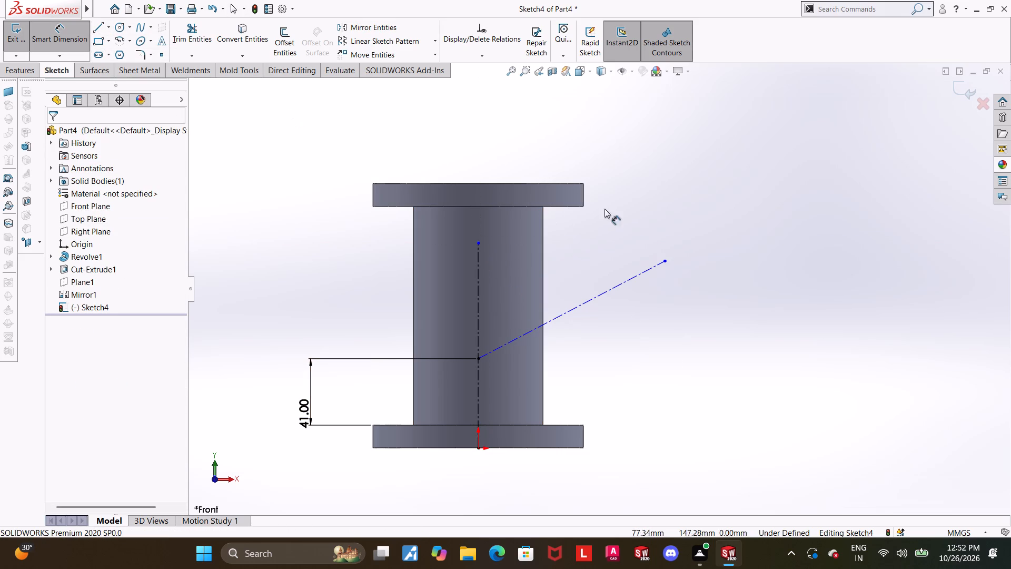
{"action": "left_click", "coordinate": [480, 406]}
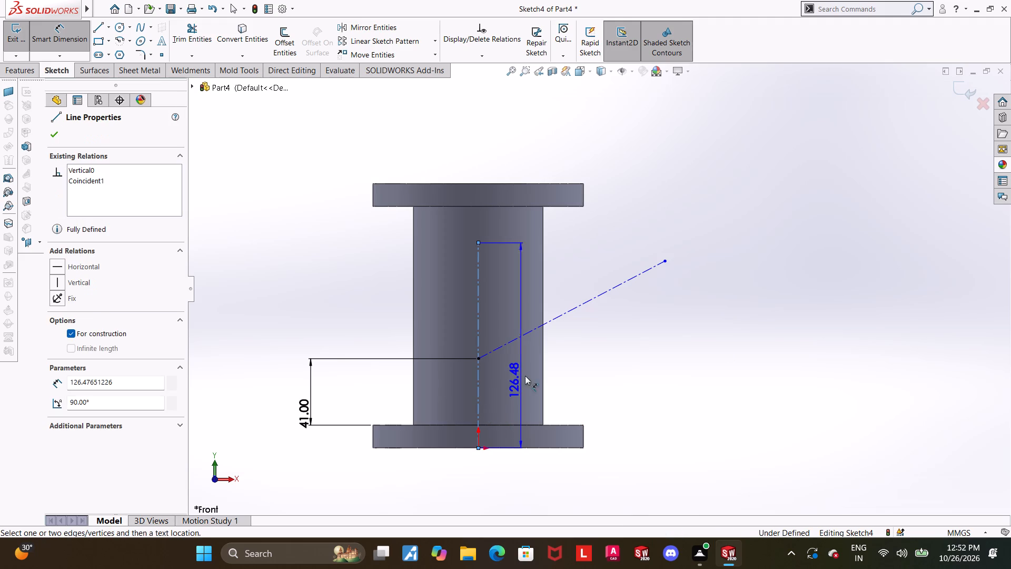
{"action": "left_click", "coordinate": [529, 332]}
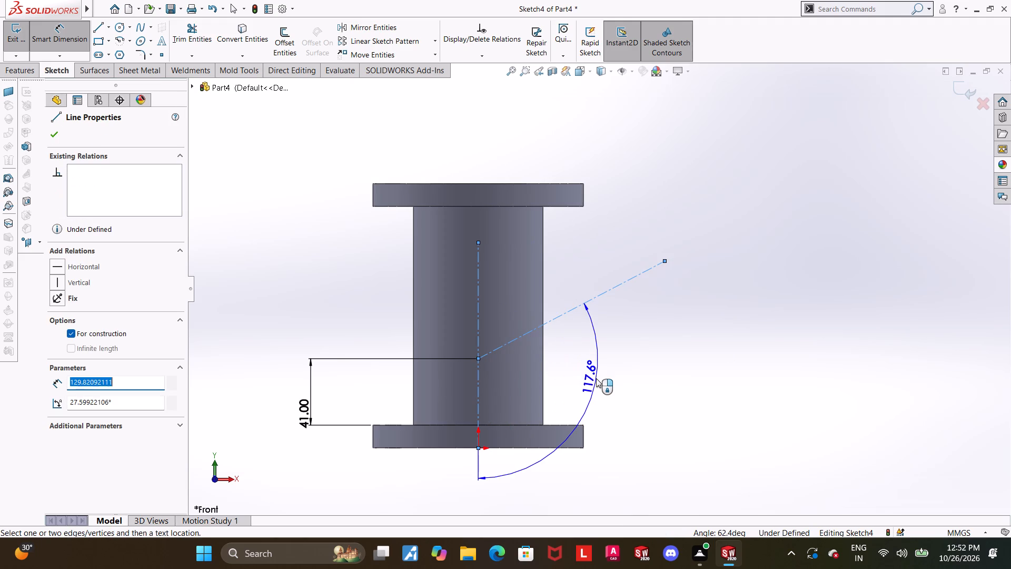
{"action": "left_click", "coordinate": [609, 387]}
{"action": "type", "text": "115"}
{"action": "key", "text": "Return"}
{"action": "key", "text": "Escape"}
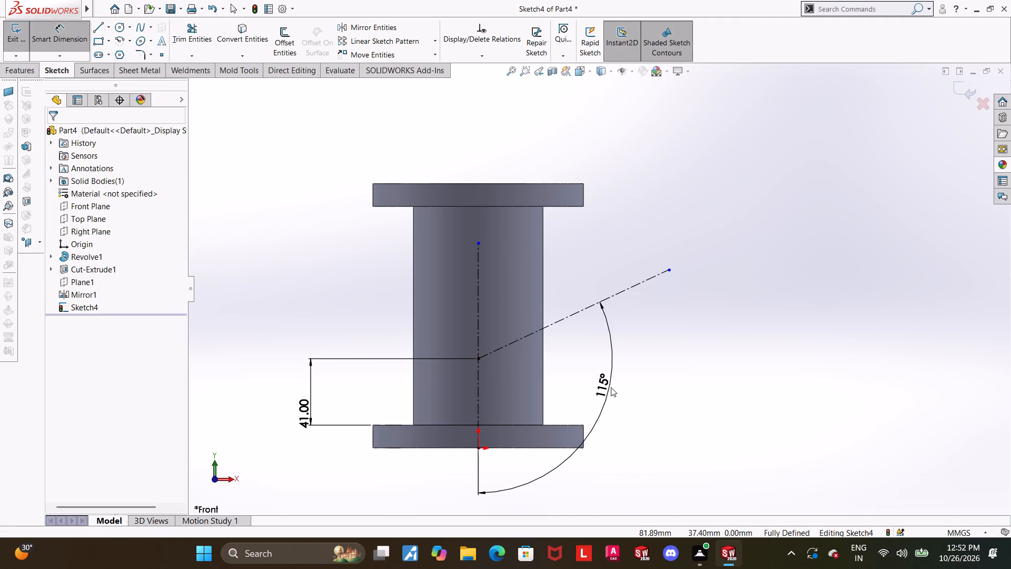
{"action": "key", "text": "Escape"}
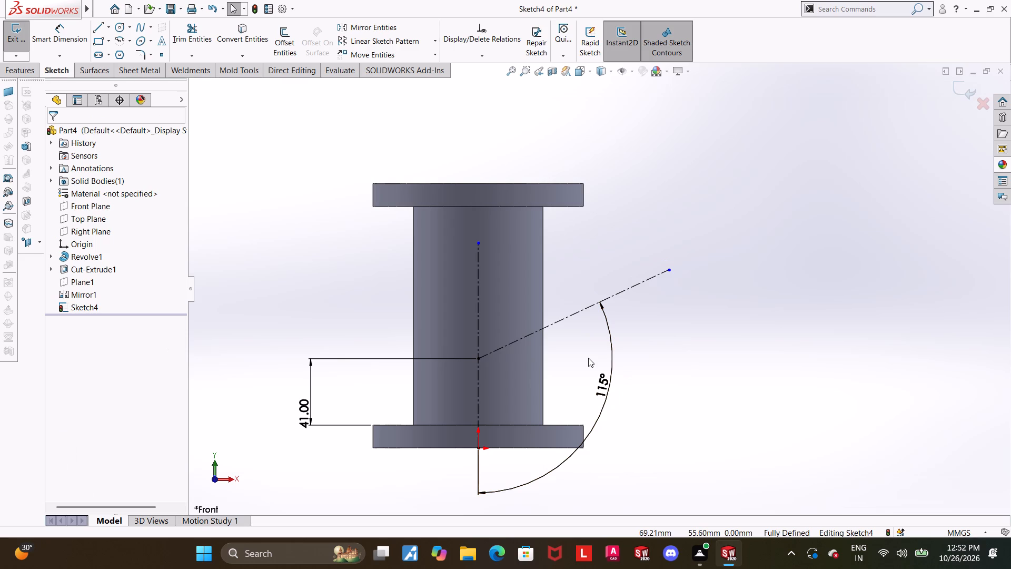
Dimension the slanted centerline's length from its start point to its outer endpoint as 127 mm.
{"action": "left_click", "coordinate": [62, 28]}
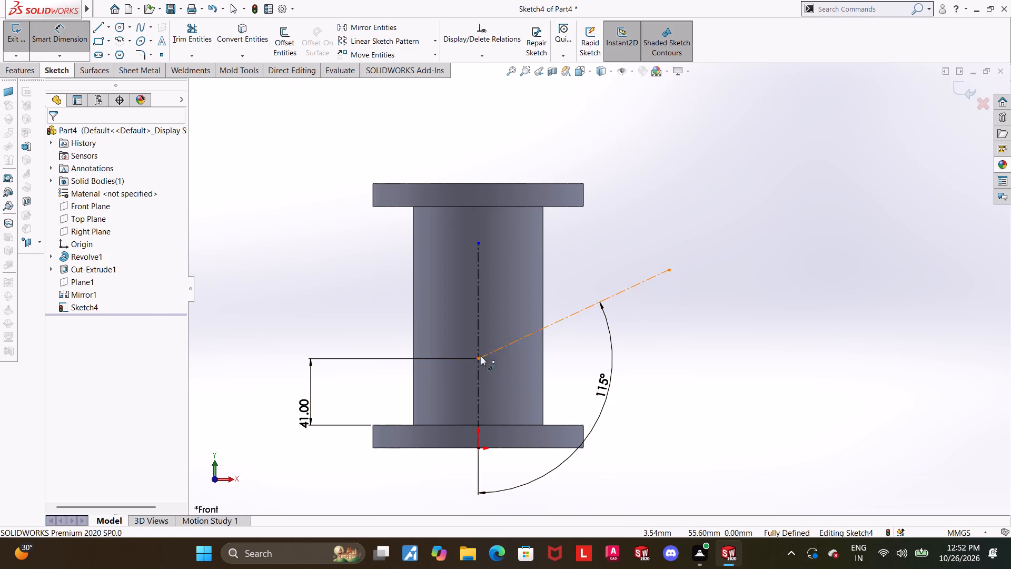
{"action": "left_click", "coordinate": [476, 356]}
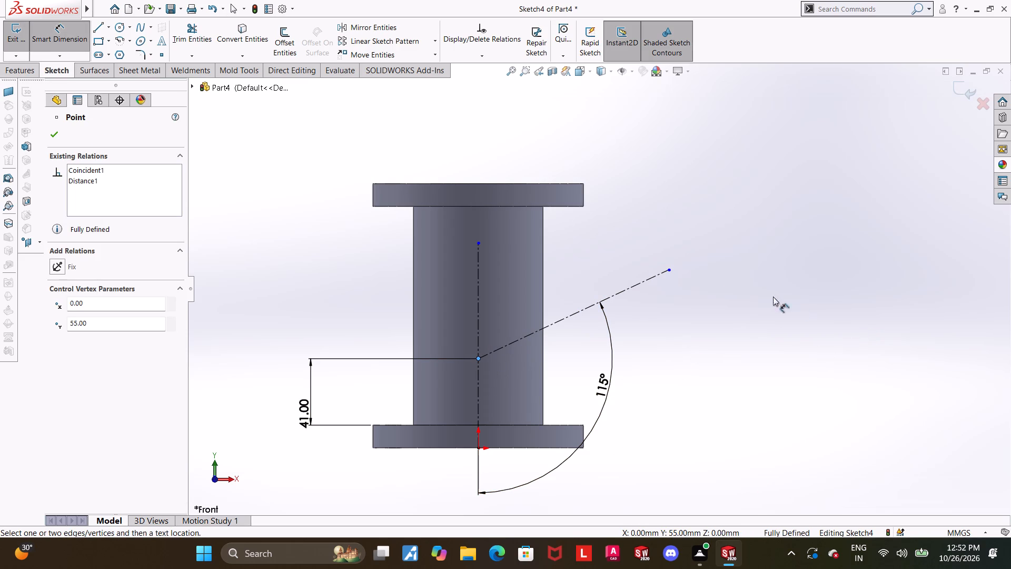
{"action": "left_click", "coordinate": [670, 270]}
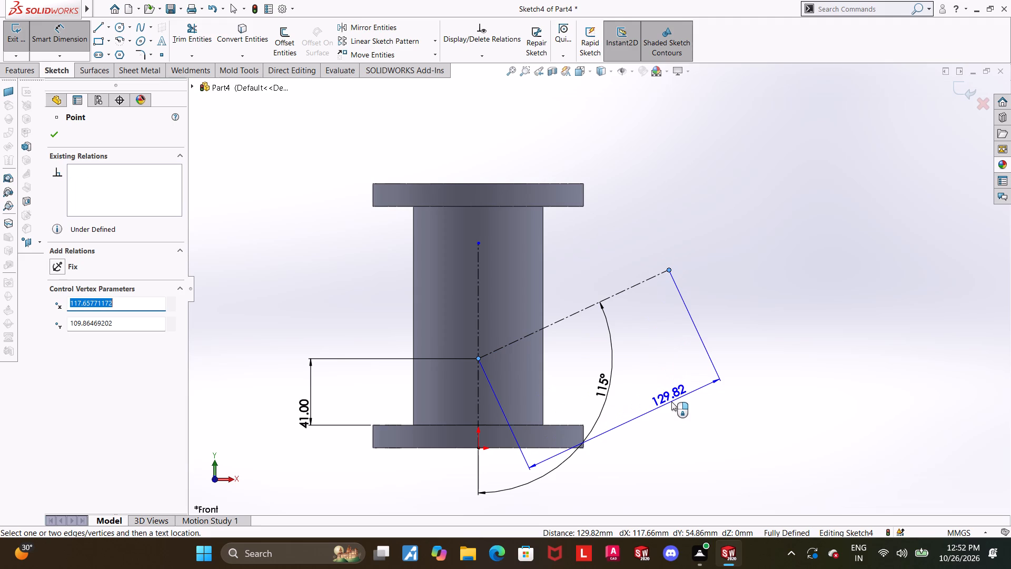
{"action": "left_click", "coordinate": [671, 401]}
{"action": "type", "text": "127"}
{"action": "key", "text": "Return"}
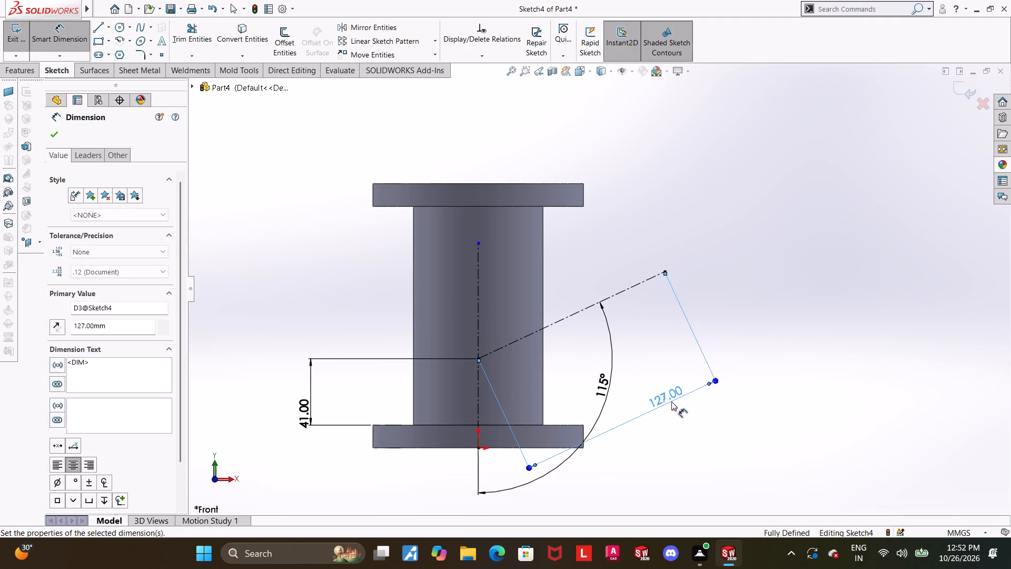
{"action": "key", "text": "Escape"}
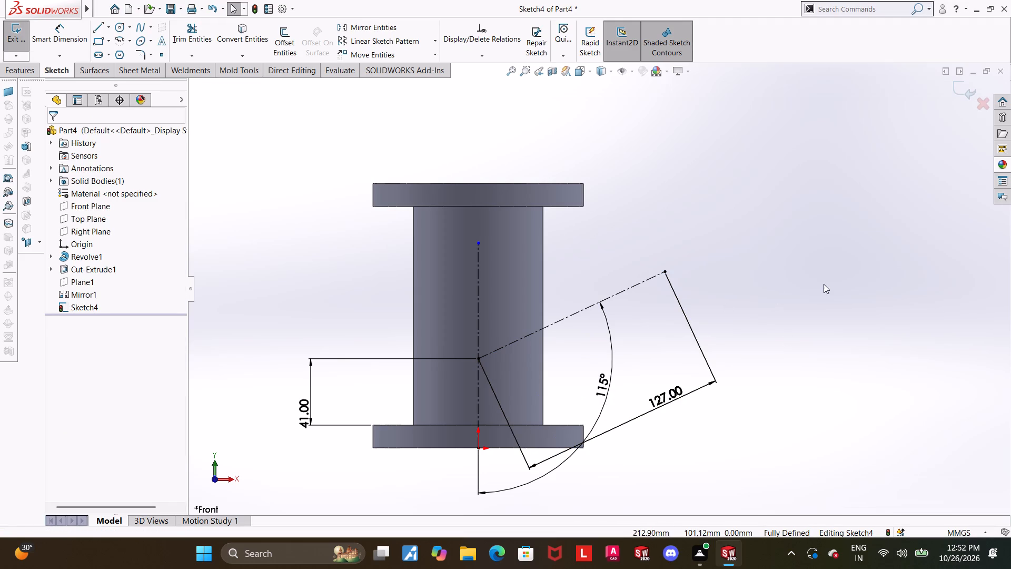
{"action": "left_click", "coordinate": [799, 282]}
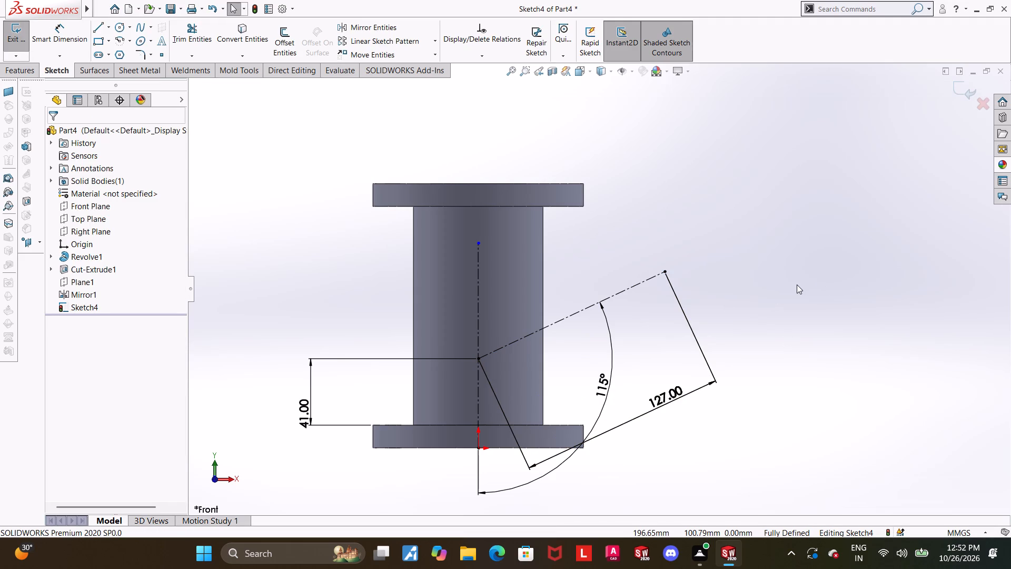
Examine the dimensioned branch-axis sketch against the spool from several angles and from the front.
{"action": "scroll", "coordinate": [800, 284], "scroll_direction": "up", "scroll_amount": 1}
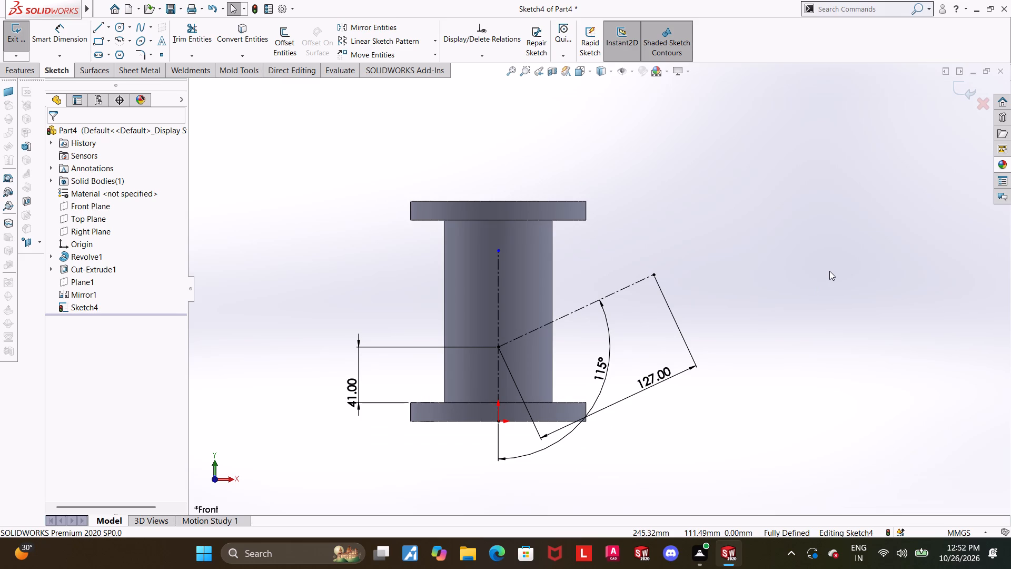
{"action": "scroll", "coordinate": [829, 271], "scroll_direction": "up", "scroll_amount": 2}
{"action": "scroll", "coordinate": [538, 312], "scroll_direction": "down", "scroll_amount": 2}
{"action": "scroll", "coordinate": [595, 316], "scroll_direction": "down", "scroll_amount": 2}
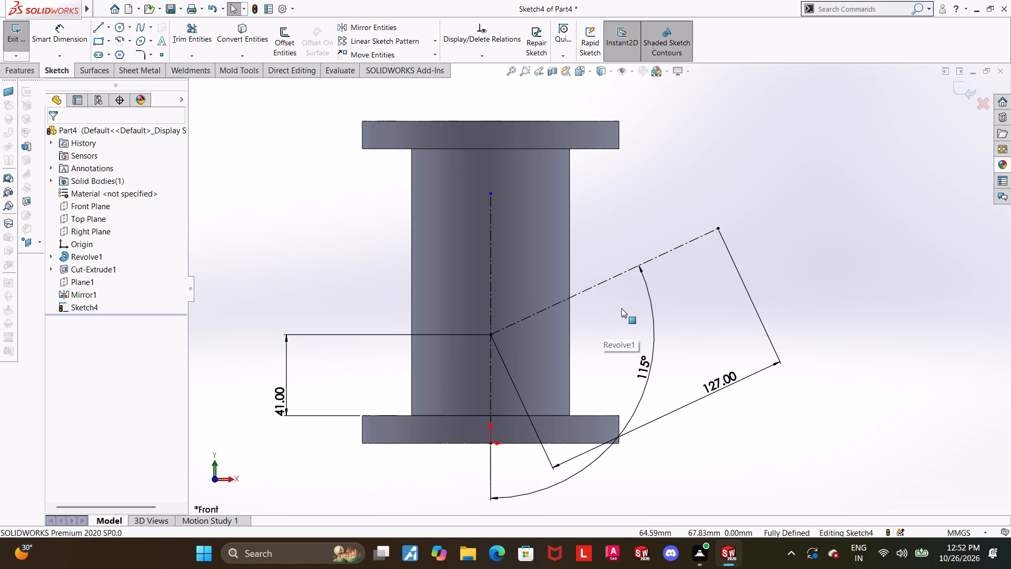
{"action": "middle_click_drag", "start_coordinate": [621, 308], "coordinate": [676, 262]}
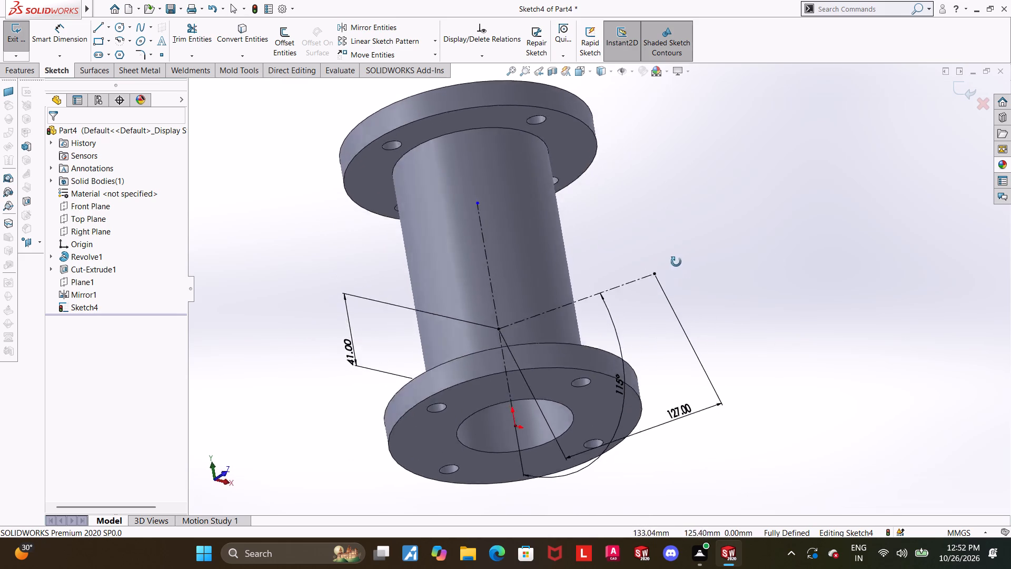
{"action": "middle_click_drag", "start_coordinate": [676, 262], "coordinate": [625, 374]}
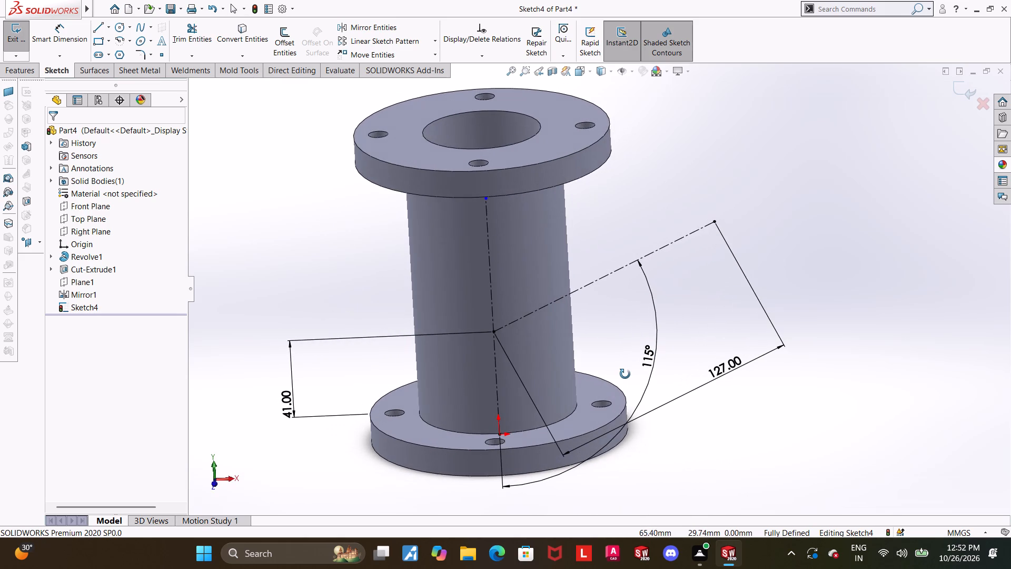
{"action": "middle_click_drag", "start_coordinate": [625, 374], "coordinate": [627, 389]}
{"action": "scroll", "coordinate": [647, 394], "scroll_direction": "up", "scroll_amount": 1}
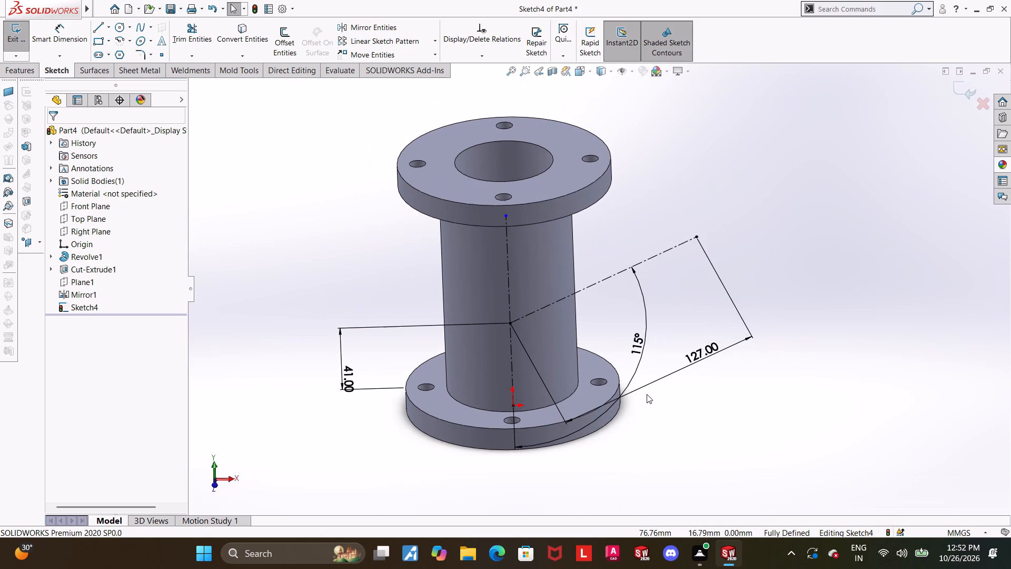
{"action": "scroll", "coordinate": [647, 393], "scroll_direction": "down", "scroll_amount": 1}
{"action": "middle_click_drag", "start_coordinate": [643, 391], "coordinate": [637, 380]}
{"action": "scroll", "coordinate": [631, 424], "scroll_direction": "up", "scroll_amount": 2}
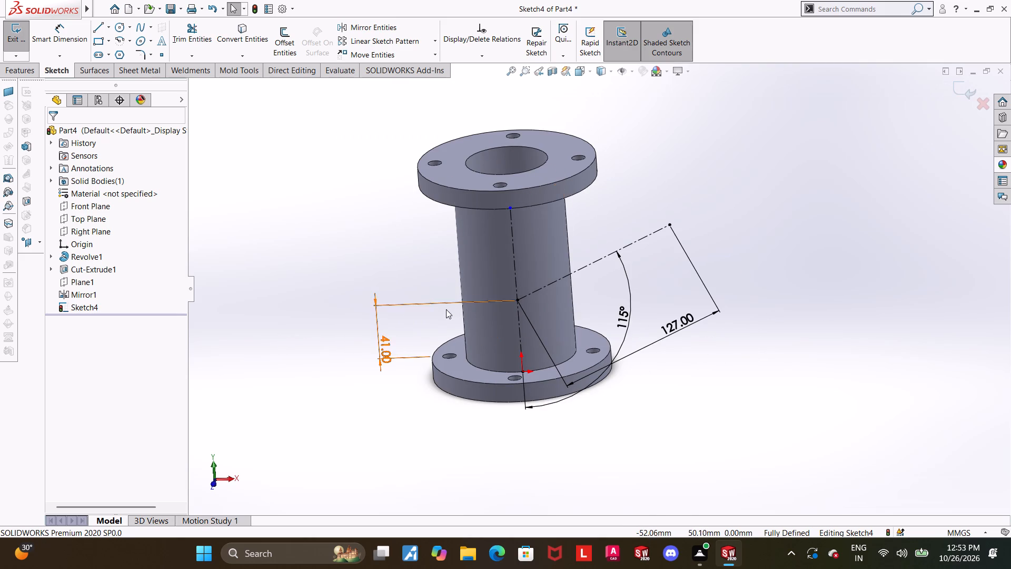
{"action": "scroll", "coordinate": [446, 312], "scroll_direction": "down", "scroll_amount": 2}
{"action": "middle_click_drag", "start_coordinate": [496, 330], "coordinate": [490, 277]}
{"action": "left_click", "coordinate": [579, 73]}
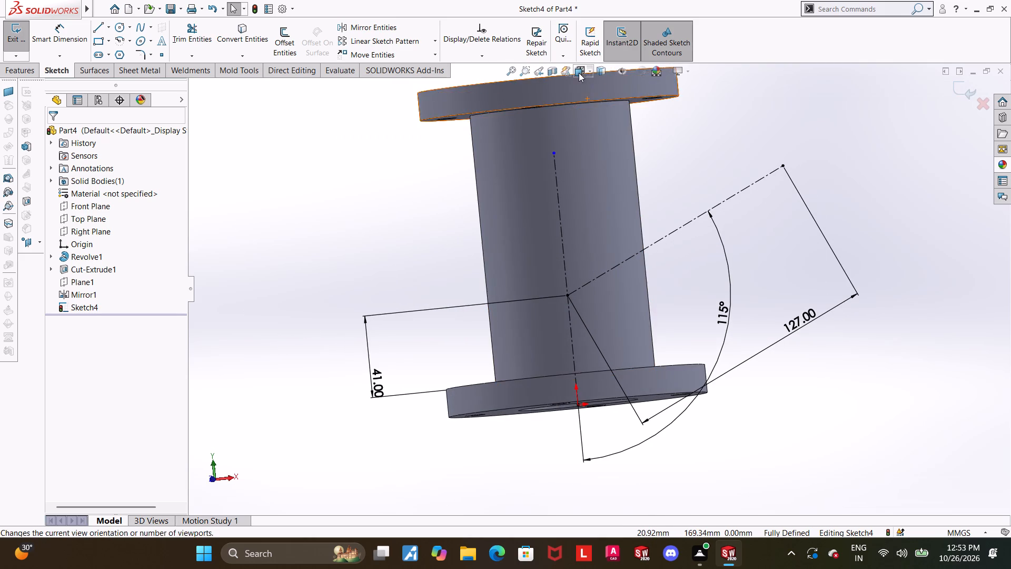
{"action": "left_click", "coordinate": [523, 356]}
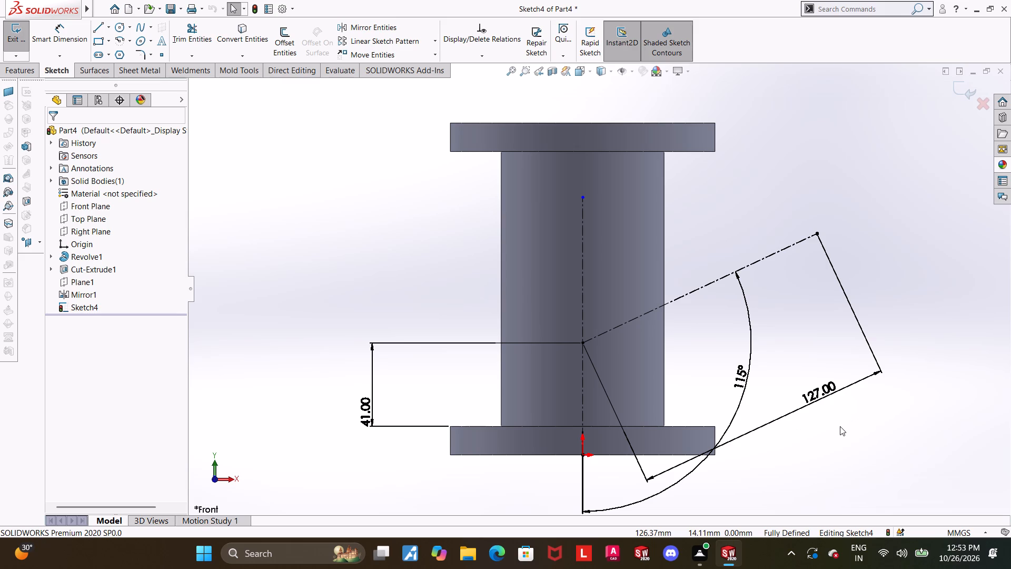
{"action": "scroll", "coordinate": [841, 429], "scroll_direction": "up", "scroll_amount": 1}
{"action": "scroll", "coordinate": [797, 395], "scroll_direction": "down", "scroll_amount": 1}
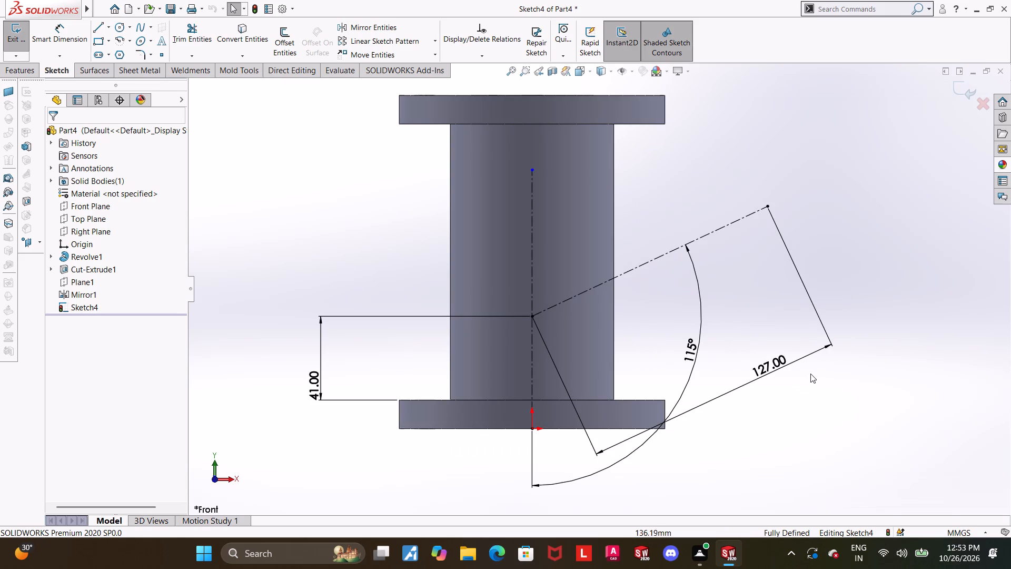
Finish and exit the branch-axis sketch.
{"action": "left_click", "coordinate": [962, 86]}
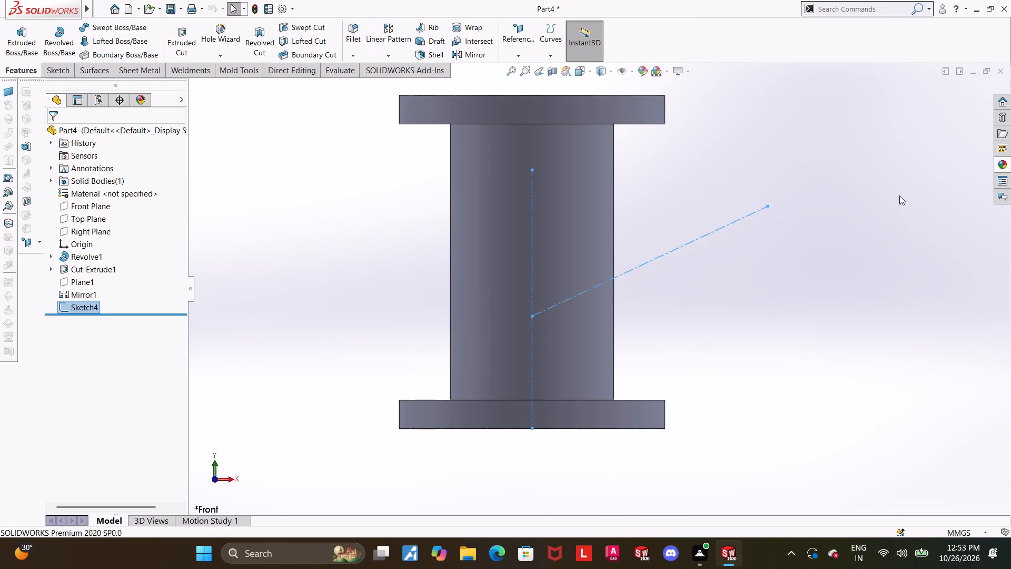
Examine the spool together with the finished angled branch axis in 3D.
{"action": "middle_click_drag", "start_coordinate": [896, 197], "coordinate": [863, 225]}
{"action": "scroll", "coordinate": [843, 232], "scroll_direction": "up", "scroll_amount": 2}
{"action": "scroll", "coordinate": [671, 185], "scroll_direction": "down", "scroll_amount": 2}
{"action": "middle_click_drag", "start_coordinate": [658, 229], "coordinate": [640, 243]}
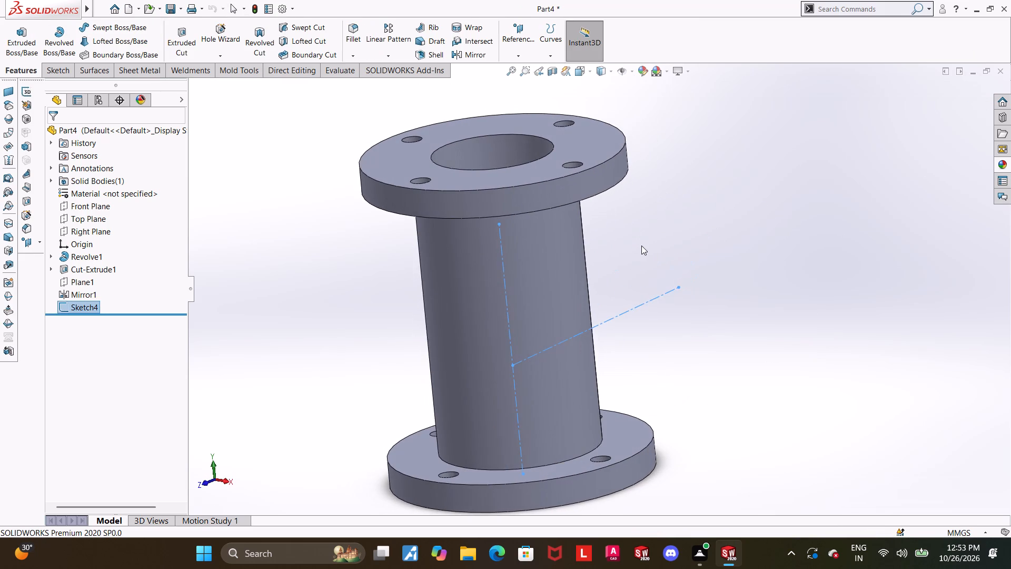
{"action": "scroll", "coordinate": [641, 246], "scroll_direction": "down", "scroll_amount": 2}
{"action": "scroll", "coordinate": [658, 231], "scroll_direction": "up", "scroll_amount": 4}
{"action": "middle_click", "coordinate": [688, 235]}
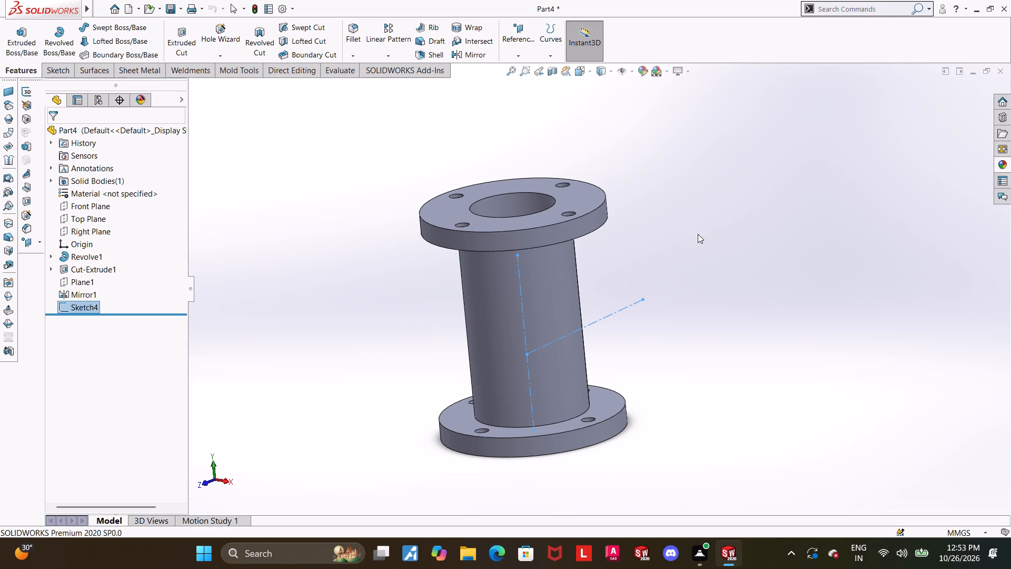
{"action": "scroll", "coordinate": [572, 372], "scroll_direction": "up", "scroll_amount": 1}
{"action": "middle_click_drag", "start_coordinate": [705, 334], "coordinate": [710, 332]}
{"action": "scroll", "coordinate": [736, 327], "scroll_direction": "up", "scroll_amount": 1}
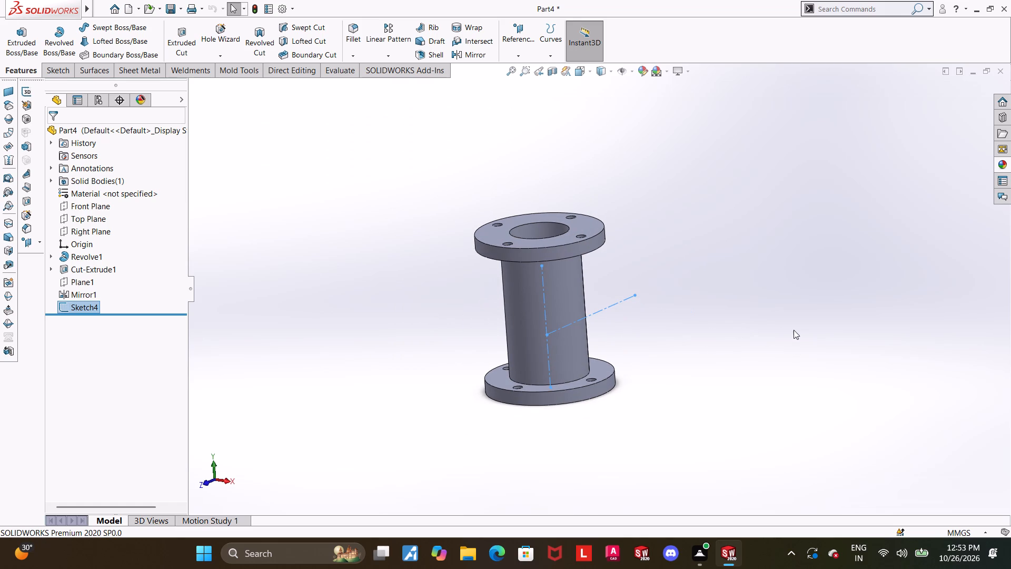
{"action": "scroll", "coordinate": [798, 331], "scroll_direction": "up", "scroll_amount": 1}
{"action": "scroll", "coordinate": [508, 314], "scroll_direction": "down", "scroll_amount": 3}
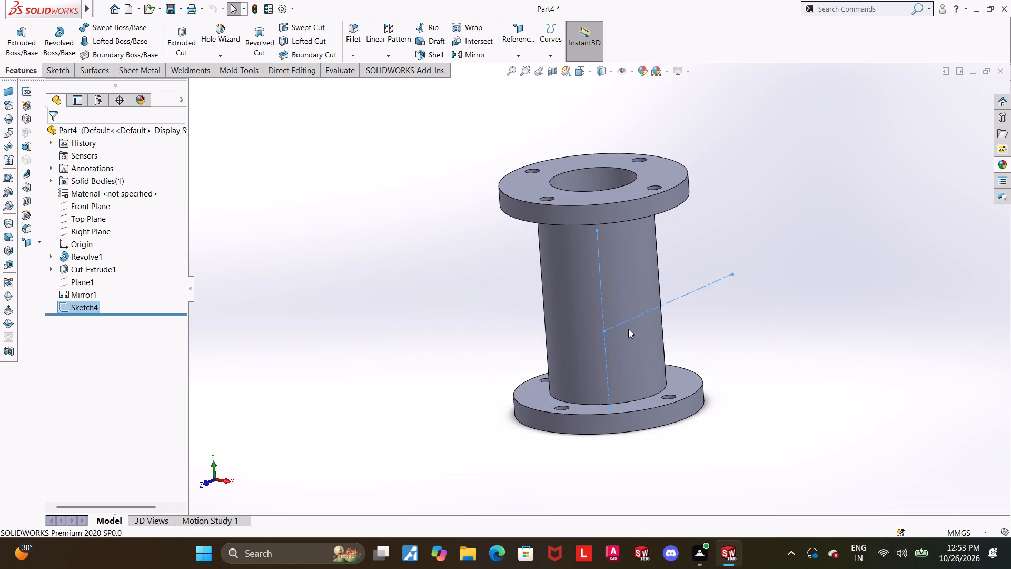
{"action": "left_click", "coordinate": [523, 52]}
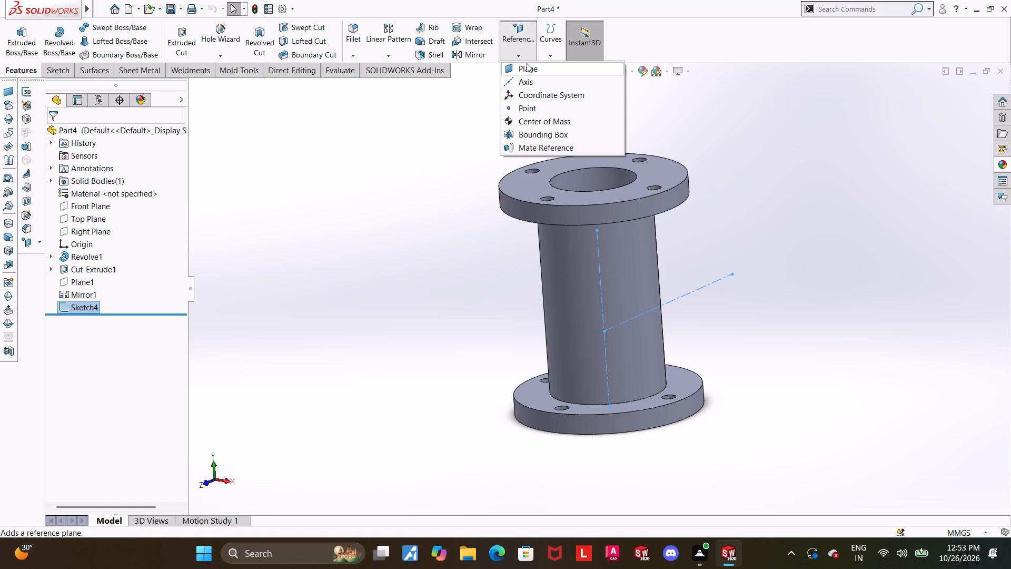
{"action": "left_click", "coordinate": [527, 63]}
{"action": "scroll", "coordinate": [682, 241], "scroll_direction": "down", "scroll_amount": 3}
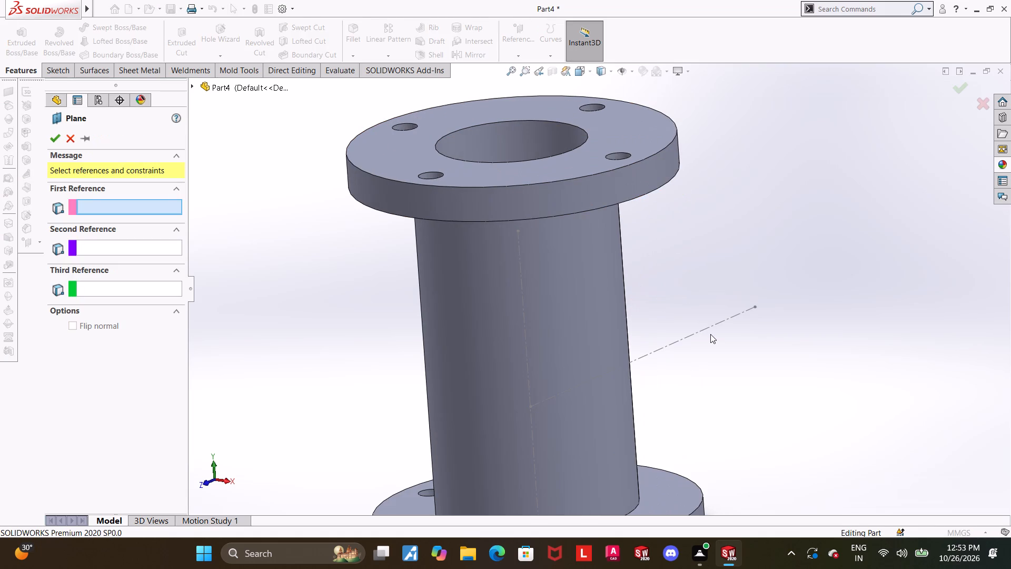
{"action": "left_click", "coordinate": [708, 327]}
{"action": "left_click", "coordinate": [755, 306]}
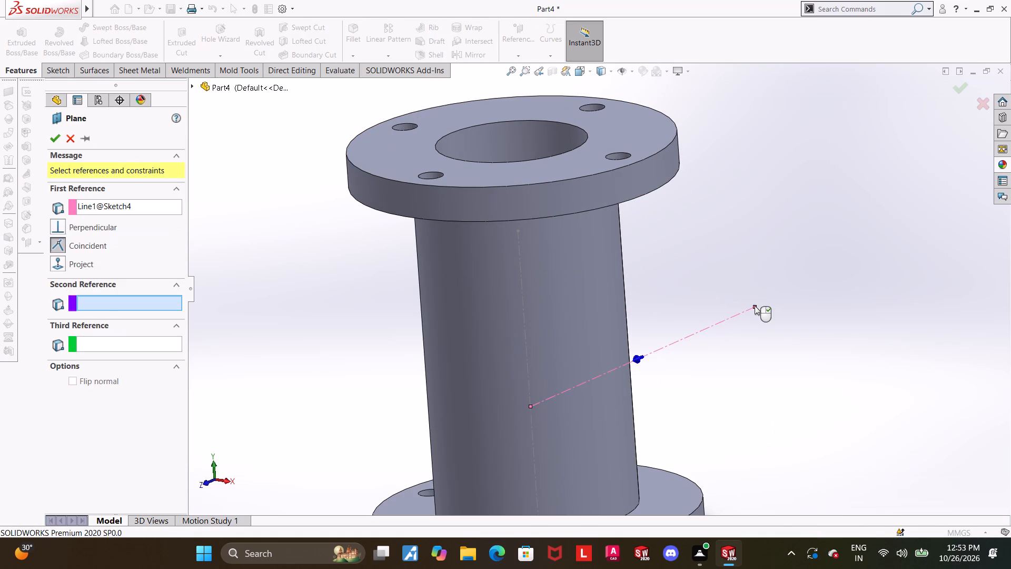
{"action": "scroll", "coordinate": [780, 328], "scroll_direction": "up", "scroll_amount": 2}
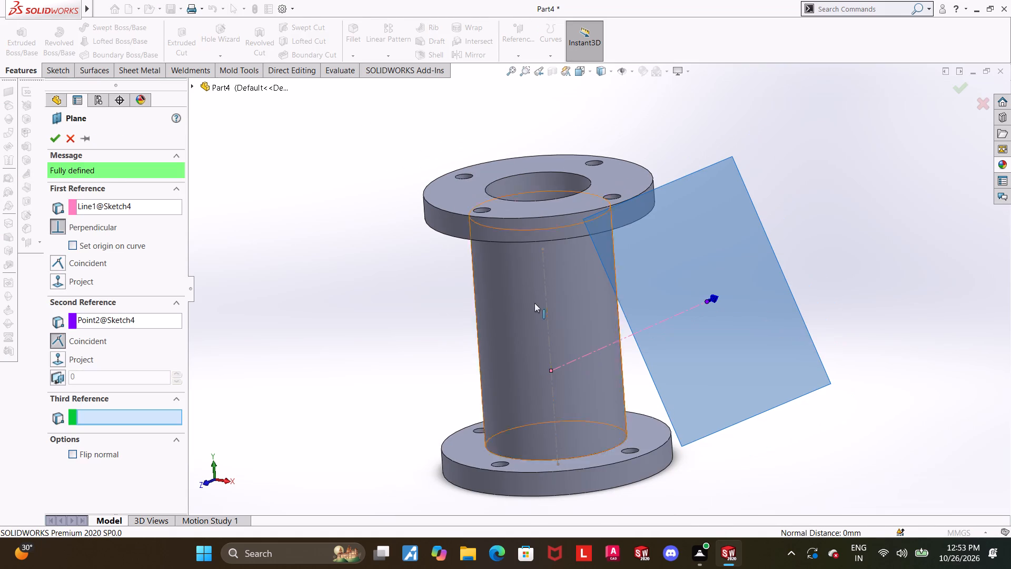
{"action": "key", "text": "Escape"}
Create a reference plane perpendicular to the slanted centerline and coincident with its outer endpoint.
{"action": "left_click", "coordinate": [512, 56]}
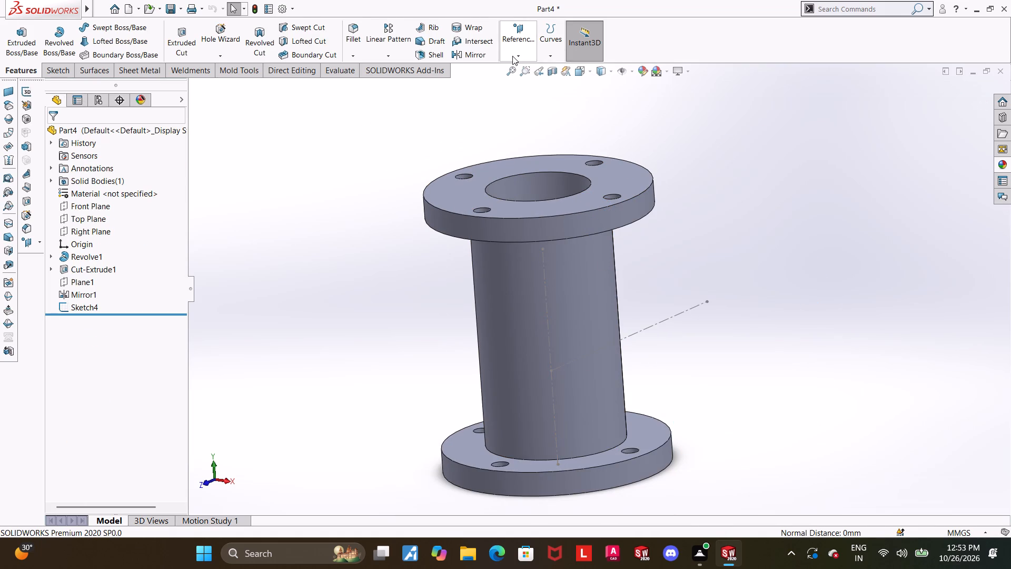
{"action": "left_click", "coordinate": [521, 63]}
{"action": "left_click", "coordinate": [658, 323]}
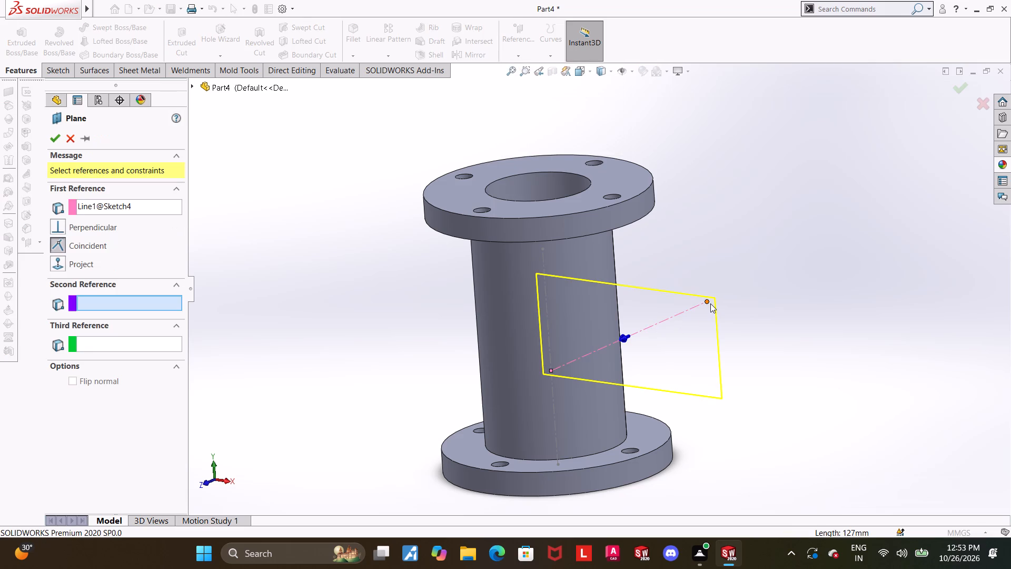
{"action": "left_click", "coordinate": [708, 302]}
{"action": "left_click", "coordinate": [49, 139]}
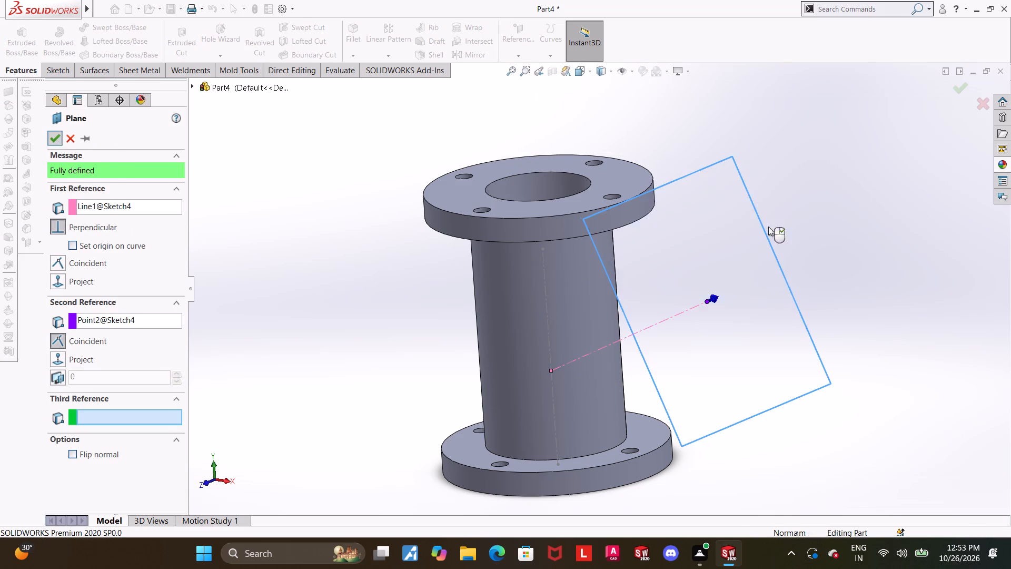
{"action": "left_click", "coordinate": [840, 238]}
{"action": "middle_click_drag", "start_coordinate": [800, 265], "coordinate": [805, 260]}
Start a sketch on the new reference plane at the outer end of the branch axis.
{"action": "left_click", "coordinate": [732, 284]}
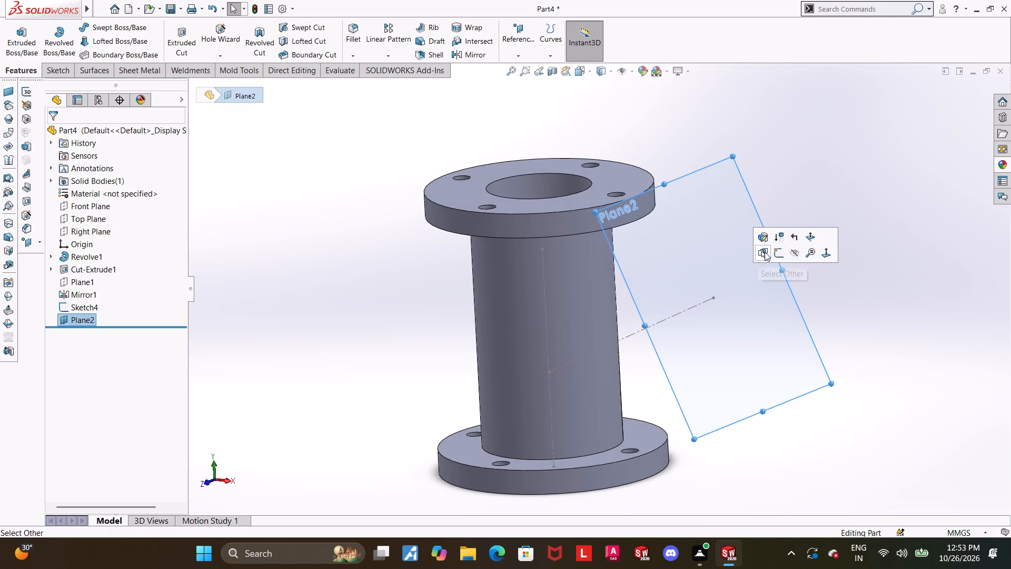
{"action": "left_click", "coordinate": [784, 259]}
{"action": "left_click", "coordinate": [99, 335]}
{"action": "left_click", "coordinate": [122, 318]}
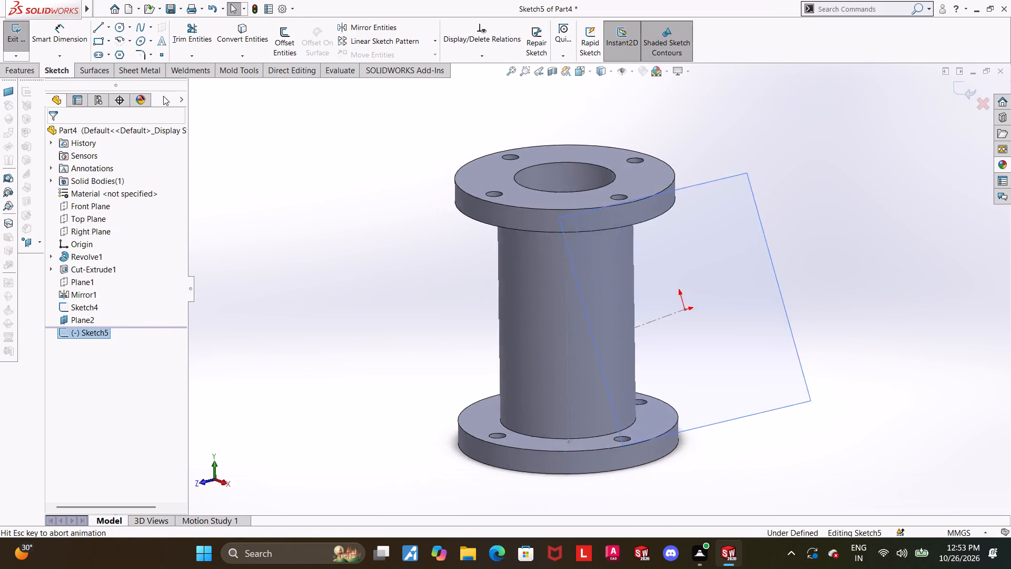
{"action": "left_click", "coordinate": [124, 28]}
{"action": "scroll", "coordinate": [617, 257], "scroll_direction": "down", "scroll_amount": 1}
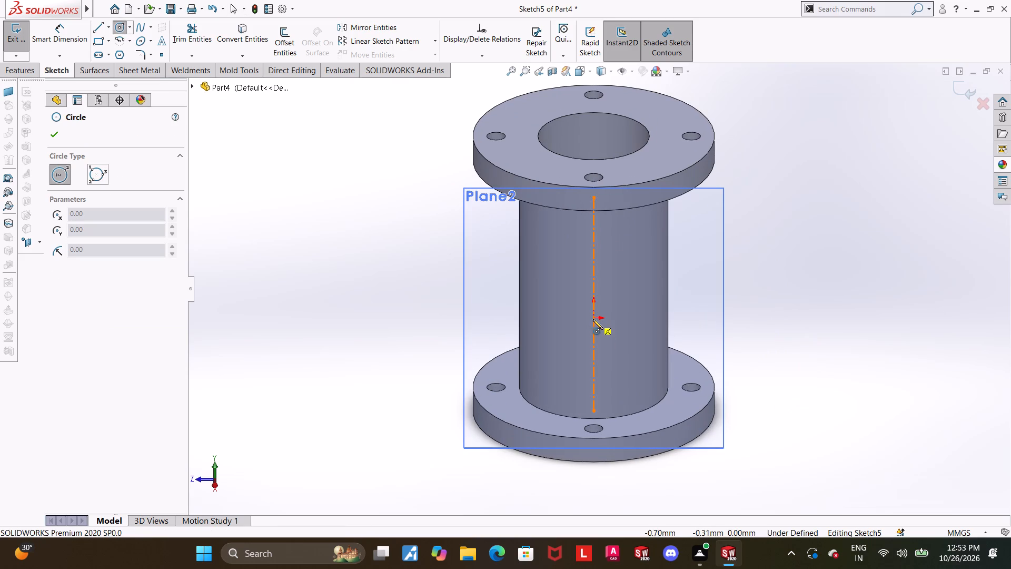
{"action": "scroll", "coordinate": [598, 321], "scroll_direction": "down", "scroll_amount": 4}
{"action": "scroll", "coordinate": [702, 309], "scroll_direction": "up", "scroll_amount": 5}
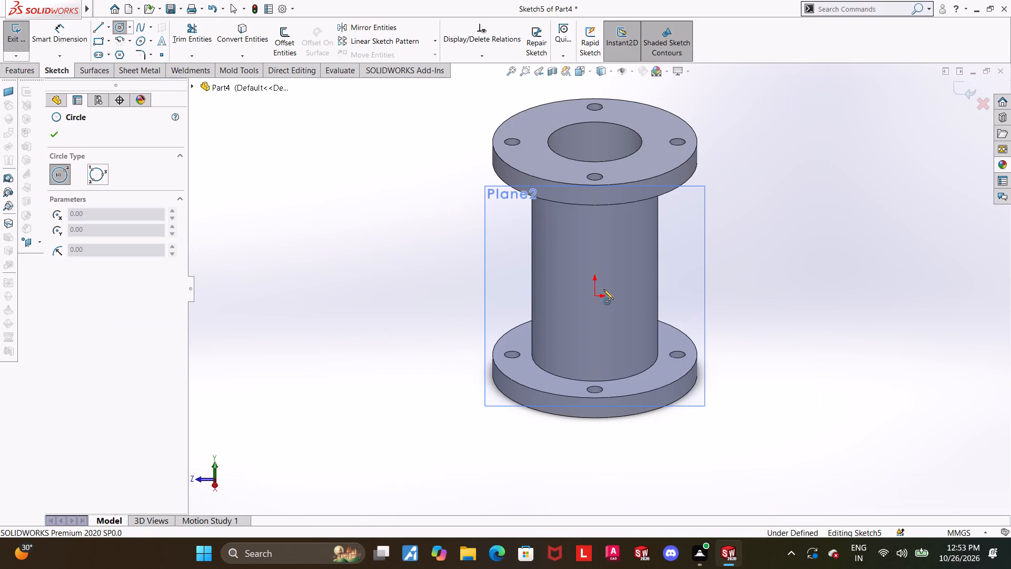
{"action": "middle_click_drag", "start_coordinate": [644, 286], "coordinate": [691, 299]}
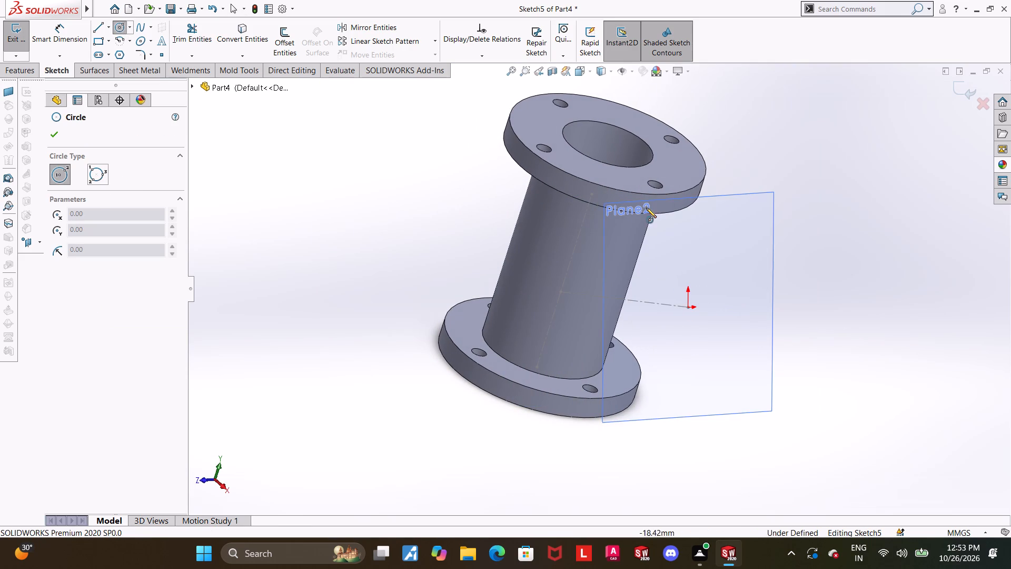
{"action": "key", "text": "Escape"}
Draw a circle wider than the spool's barrel, centred on the outer endpoint of the slanted centerline.
{"action": "left_click", "coordinate": [583, 72]}
{"action": "left_click", "coordinate": [578, 370]}
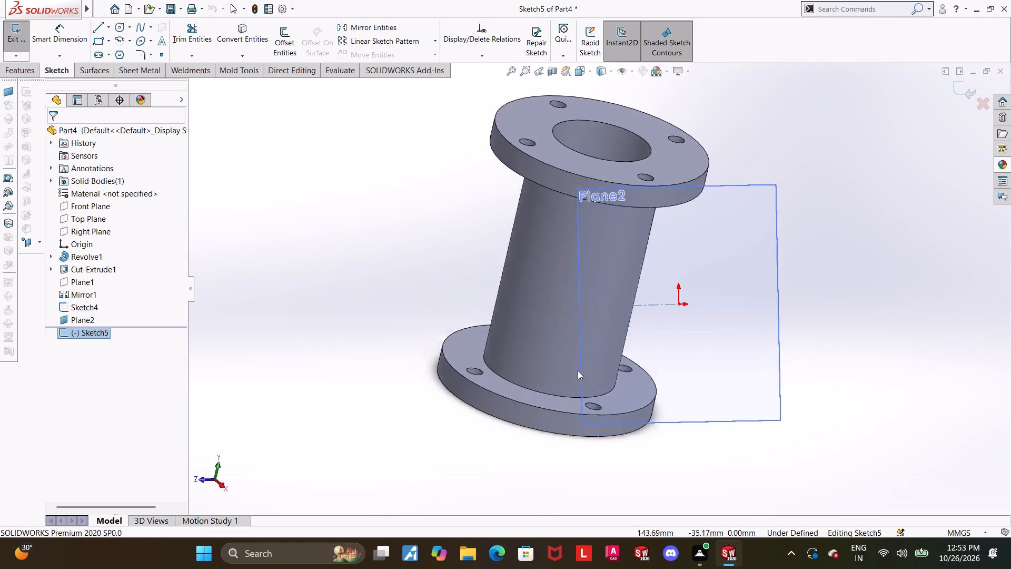
{"action": "left_click", "coordinate": [118, 30]}
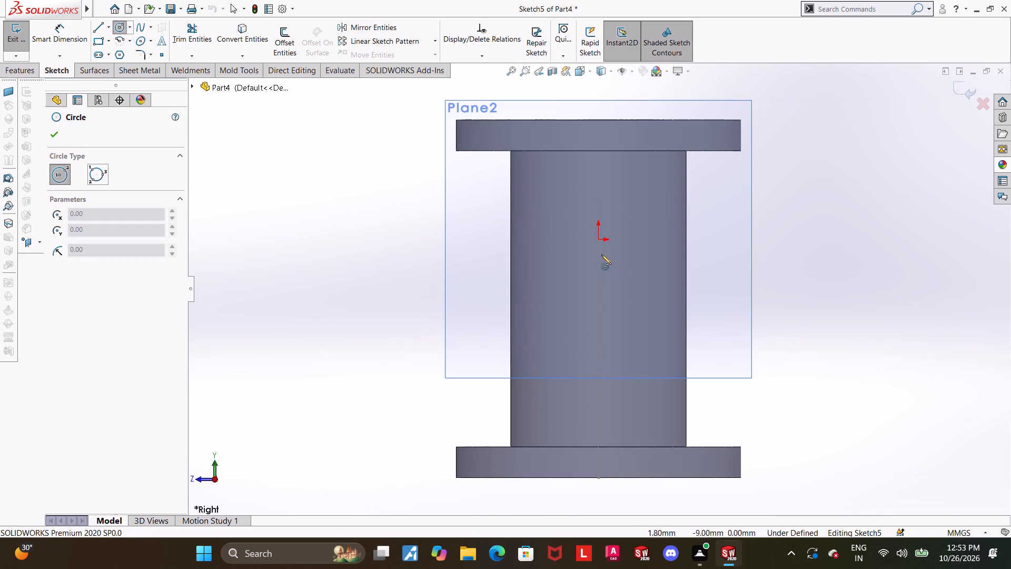
{"action": "left_click_drag", "start_coordinate": [599, 238], "coordinate": [608, 233]}
{"action": "left_click", "coordinate": [723, 215]}
{"action": "key", "text": "Escape"}
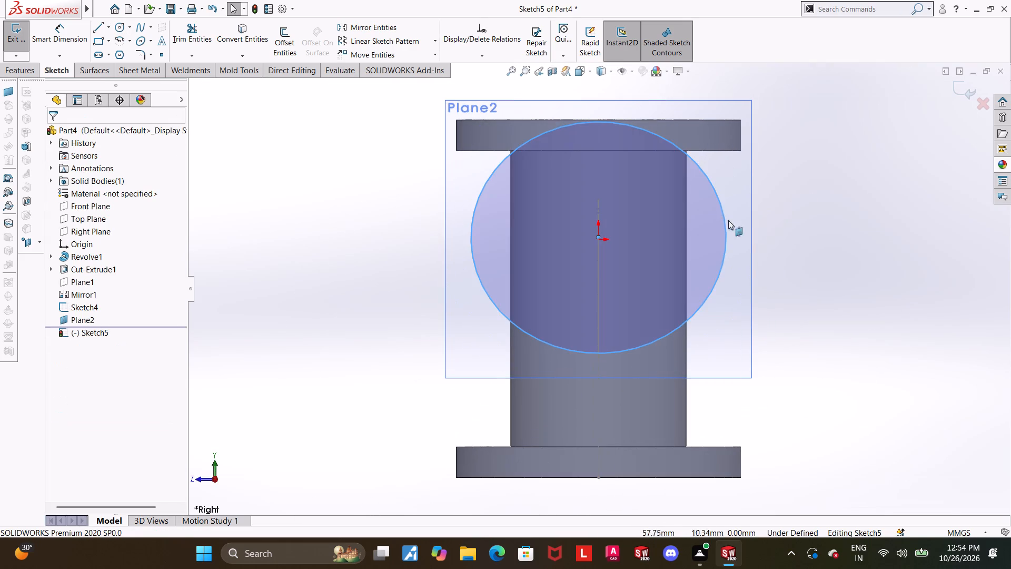
Make the circle's centre coincident with the outer endpoint of the slanted centerline.
{"action": "key", "text": "Escape"}
{"action": "left_click", "coordinate": [81, 331]}
{"action": "left_click", "coordinate": [102, 318]}
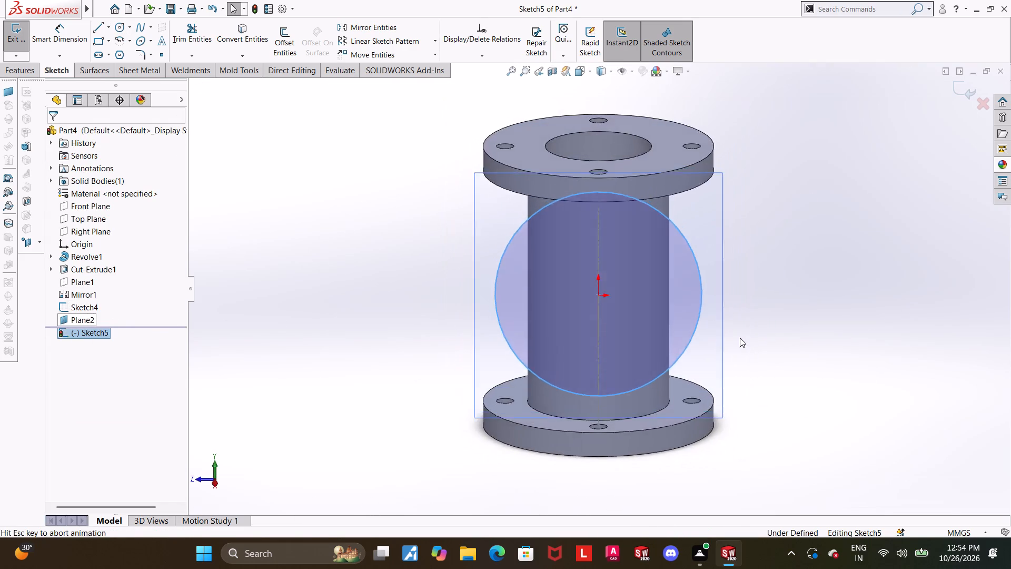
{"action": "scroll", "coordinate": [745, 305], "scroll_direction": "down", "scroll_amount": 2}
{"action": "left_click", "coordinate": [745, 305]}
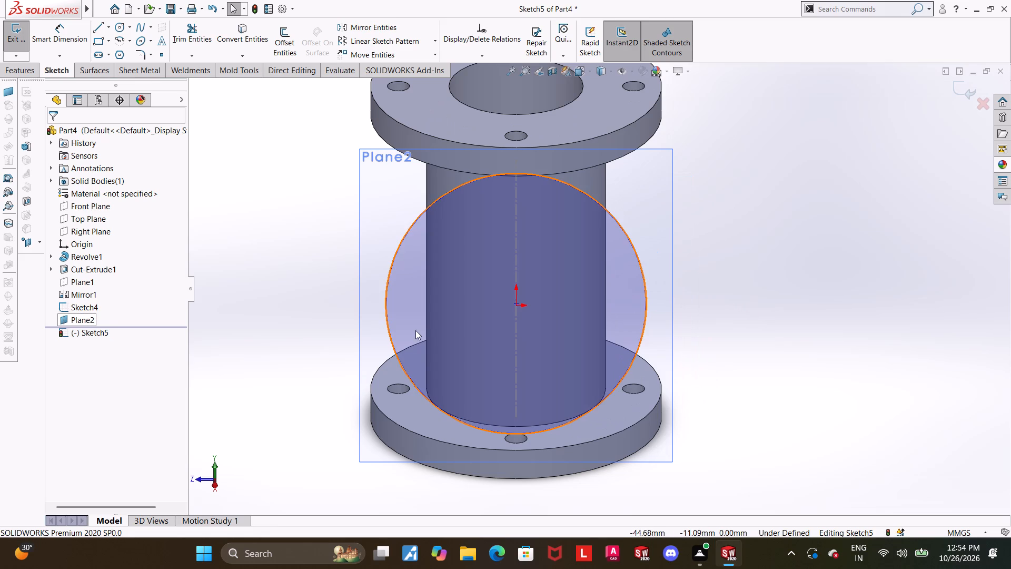
{"action": "left_click_drag", "start_coordinate": [518, 305], "coordinate": [519, 259]}
{"action": "key", "text": "Escape"}
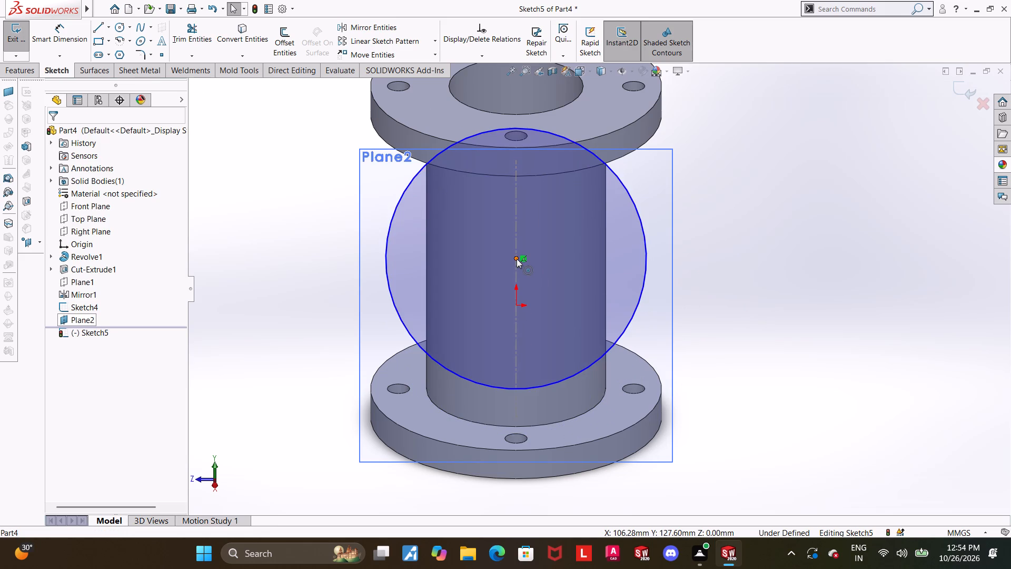
{"action": "left_click_drag", "start_coordinate": [517, 259], "coordinate": [520, 313]}
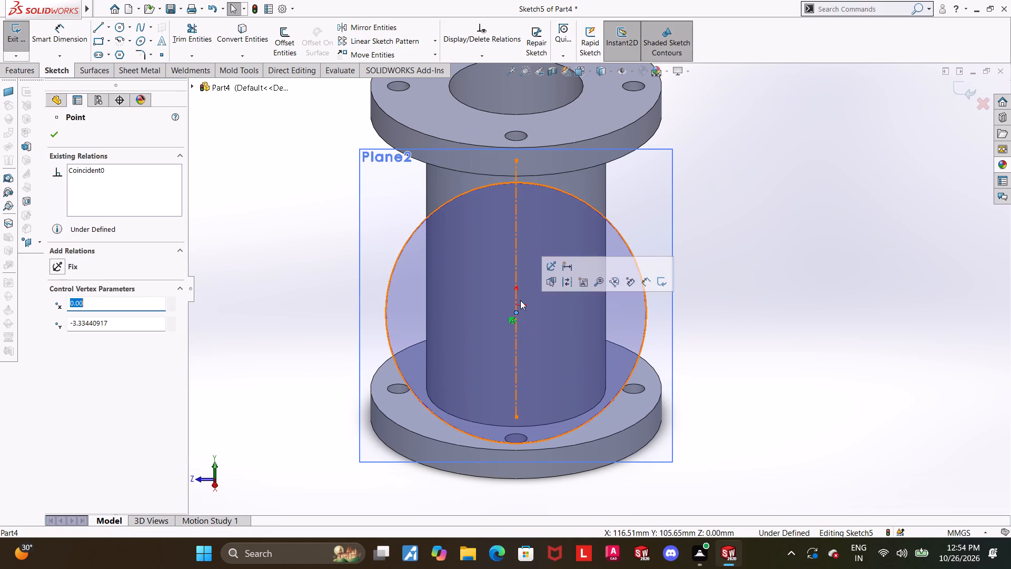
{"action": "left_click", "coordinate": [517, 304]}
{"action": "scroll", "coordinate": [825, 345], "scroll_direction": "up", "scroll_amount": 2}
{"action": "left_click_drag", "start_coordinate": [817, 347], "coordinate": [828, 339]}
{"action": "middle_click_drag", "start_coordinate": [832, 335], "coordinate": [845, 350]}
{"action": "scroll", "coordinate": [598, 306], "scroll_direction": "down", "scroll_amount": 5}
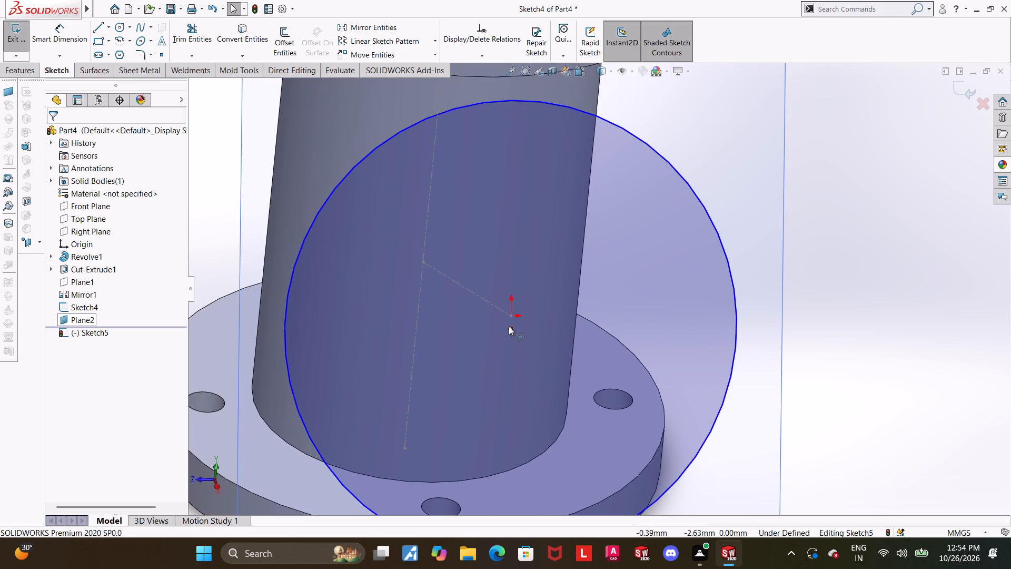
{"action": "left_click", "coordinate": [510, 317]}
{"action": "left_click", "coordinate": [509, 330], "text": "ctrl"}
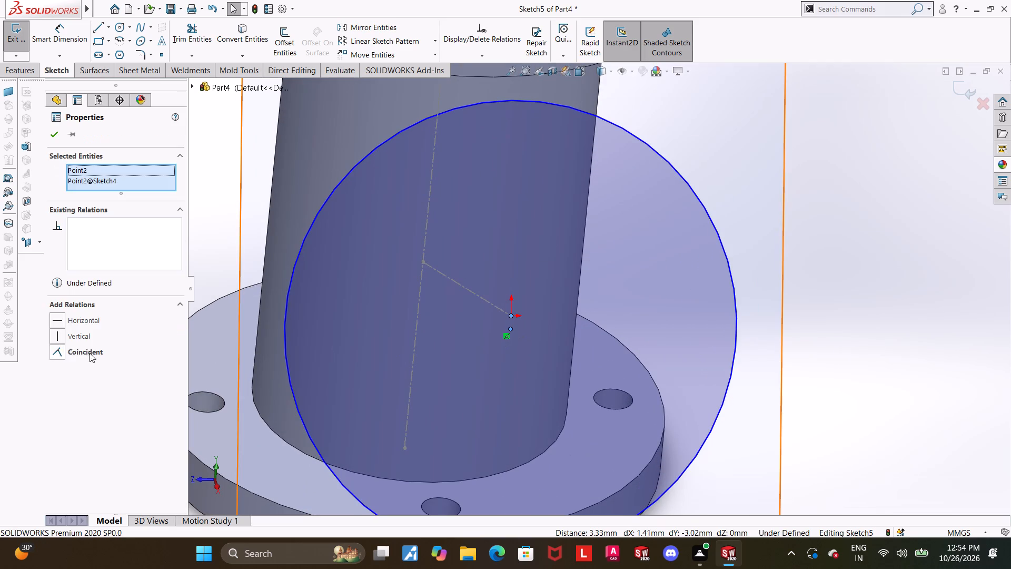
{"action": "left_click", "coordinate": [57, 346]}
{"action": "left_click", "coordinate": [877, 358]}
{"action": "scroll", "coordinate": [811, 326], "scroll_direction": "up", "scroll_amount": 2}
Dimension the circle at the outer end of the branch axis to a 60 mm diameter.
{"action": "left_click", "coordinate": [574, 73]}
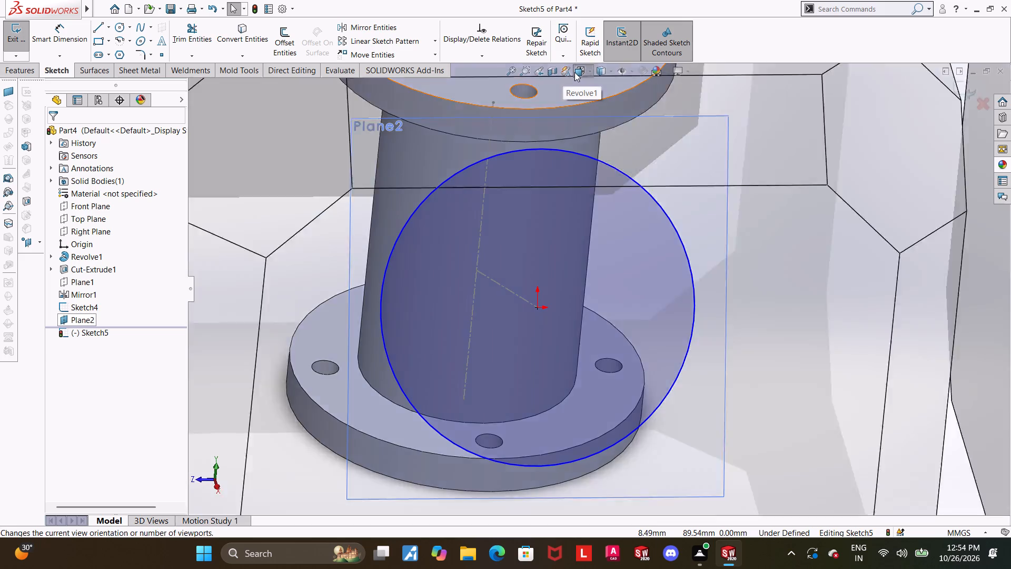
{"action": "left_click", "coordinate": [479, 379]}
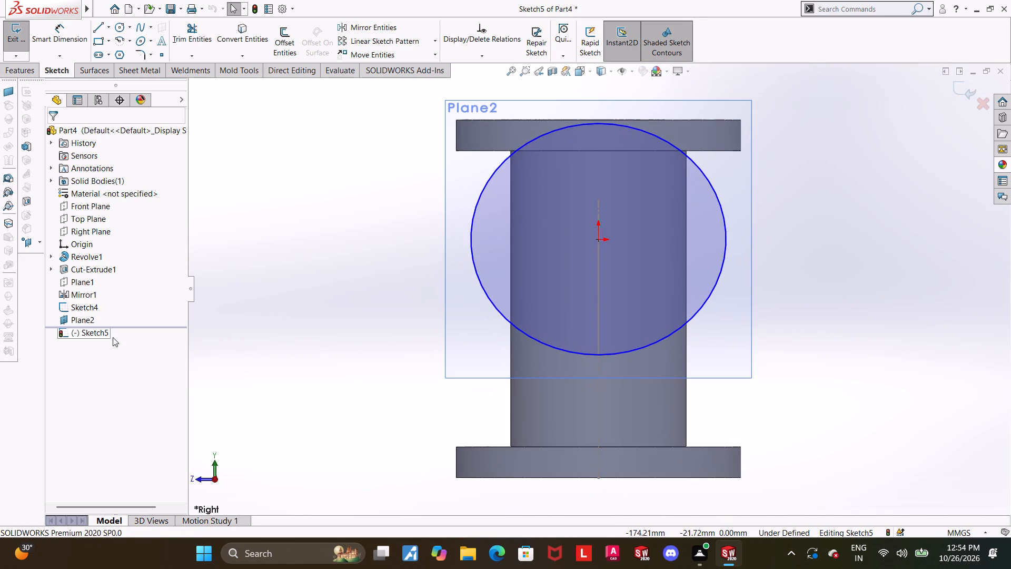
{"action": "left_click", "coordinate": [107, 333]}
{"action": "left_click", "coordinate": [126, 320]}
{"action": "left_click", "coordinate": [819, 328]}
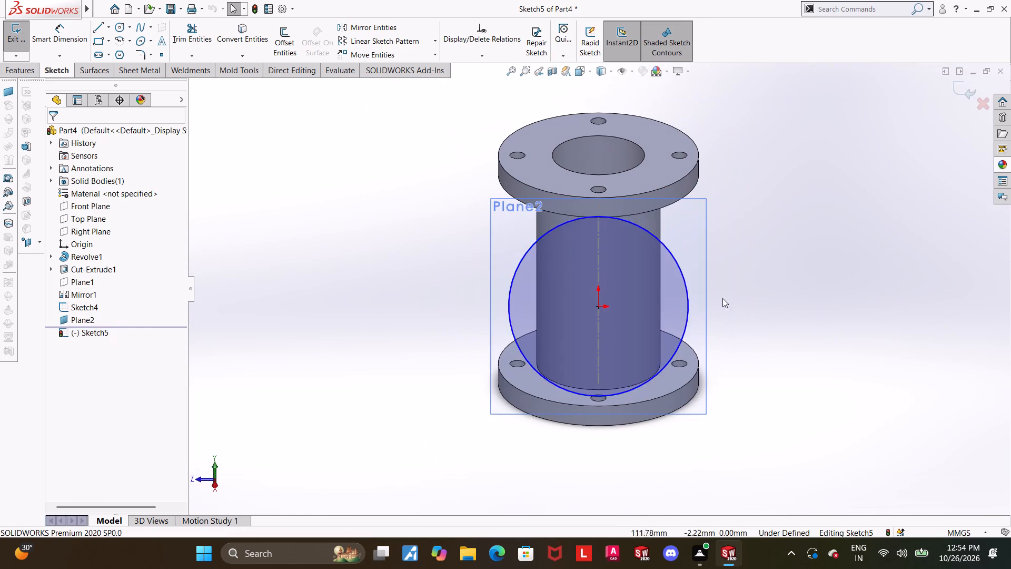
{"action": "scroll", "coordinate": [656, 279], "scroll_direction": "down", "scroll_amount": 1}
{"action": "key", "text": "Escape"}
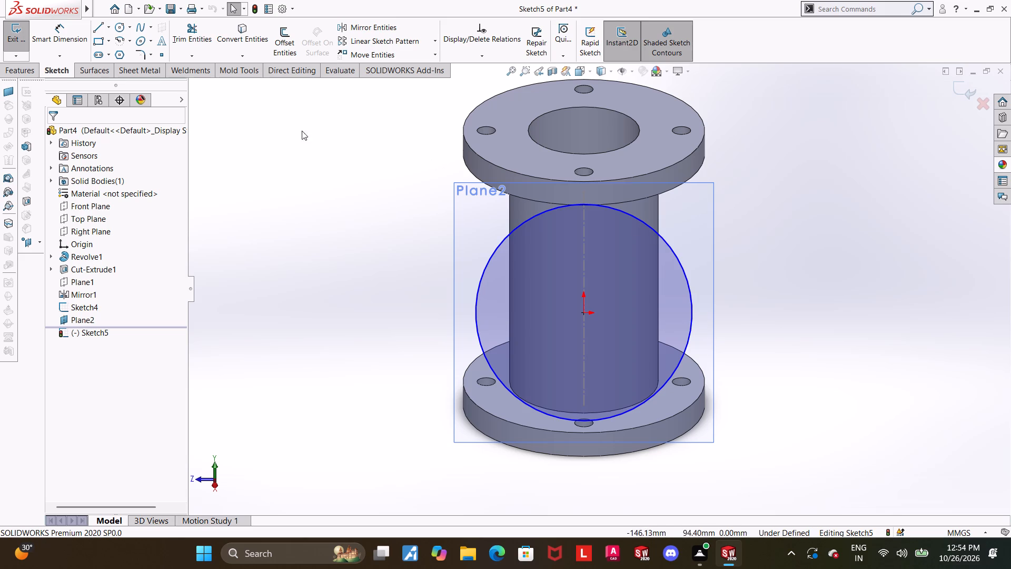
{"action": "left_click", "coordinate": [70, 34]}
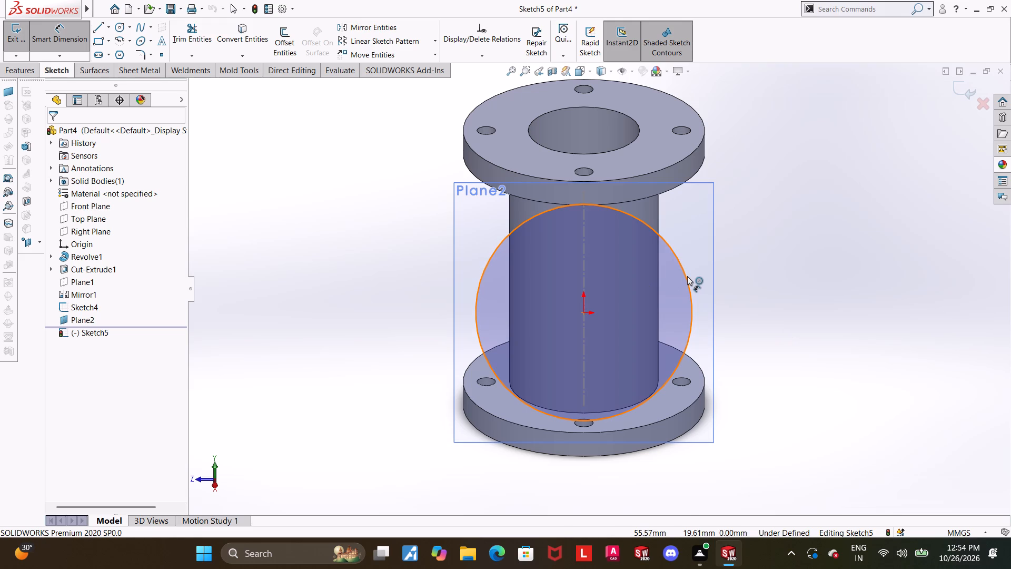
{"action": "left_click", "coordinate": [687, 276]}
{"action": "left_click", "coordinate": [780, 276]}
{"action": "type", "text": "60"}
{"action": "key", "text": "Return"}
{"action": "key", "text": "Escape"}
{"action": "key", "text": "Escape"}
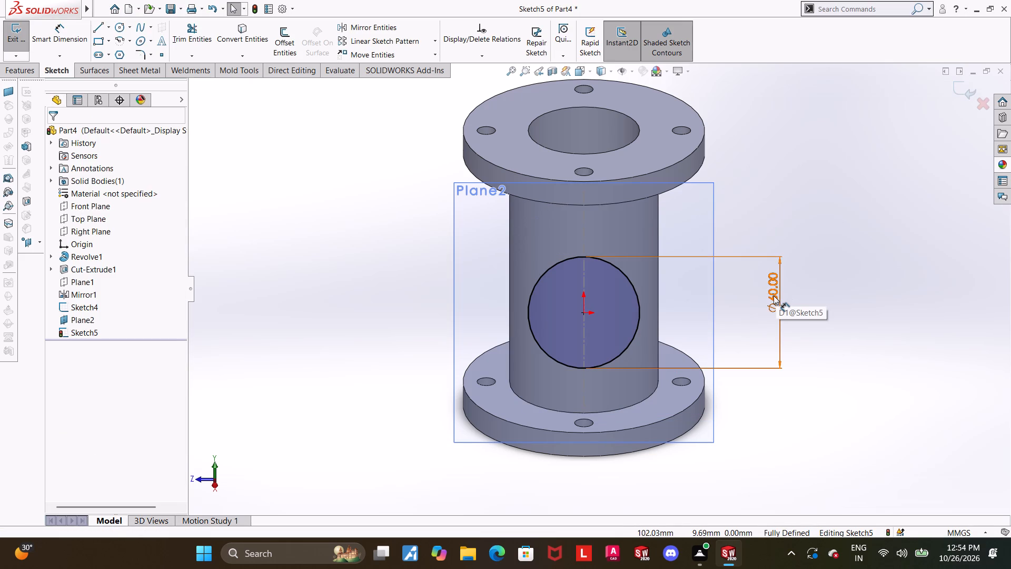
{"action": "key", "text": "Escape"}
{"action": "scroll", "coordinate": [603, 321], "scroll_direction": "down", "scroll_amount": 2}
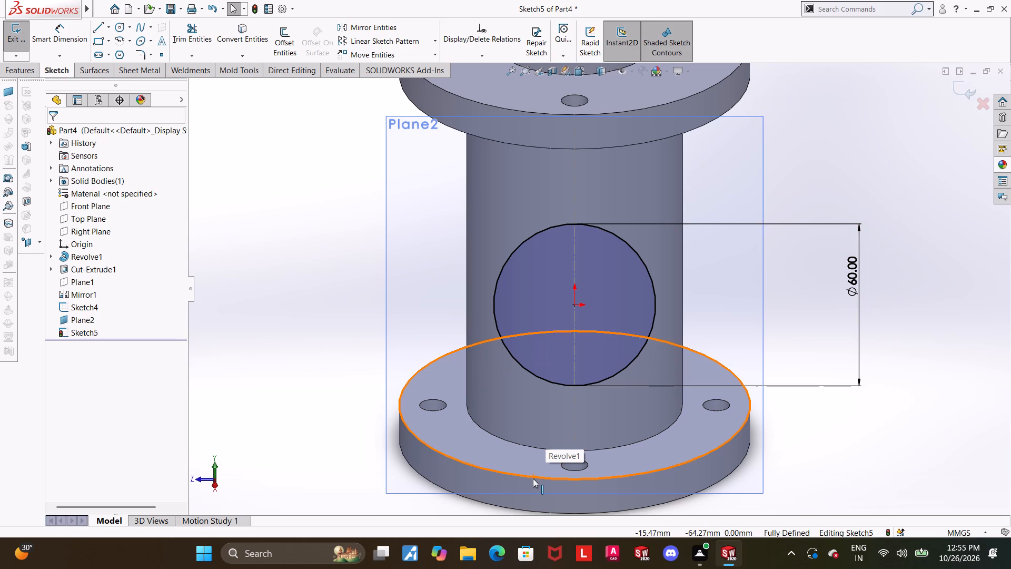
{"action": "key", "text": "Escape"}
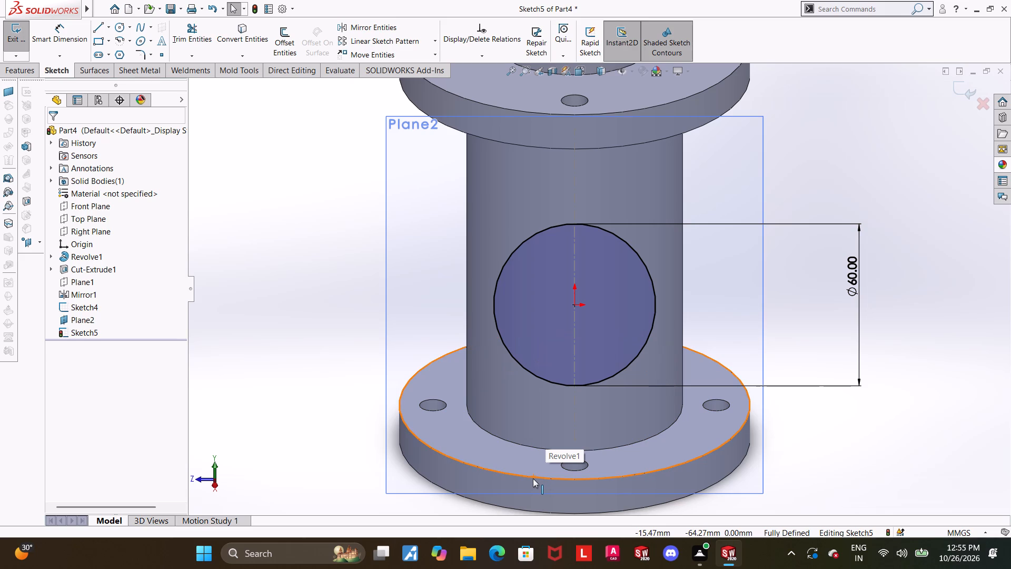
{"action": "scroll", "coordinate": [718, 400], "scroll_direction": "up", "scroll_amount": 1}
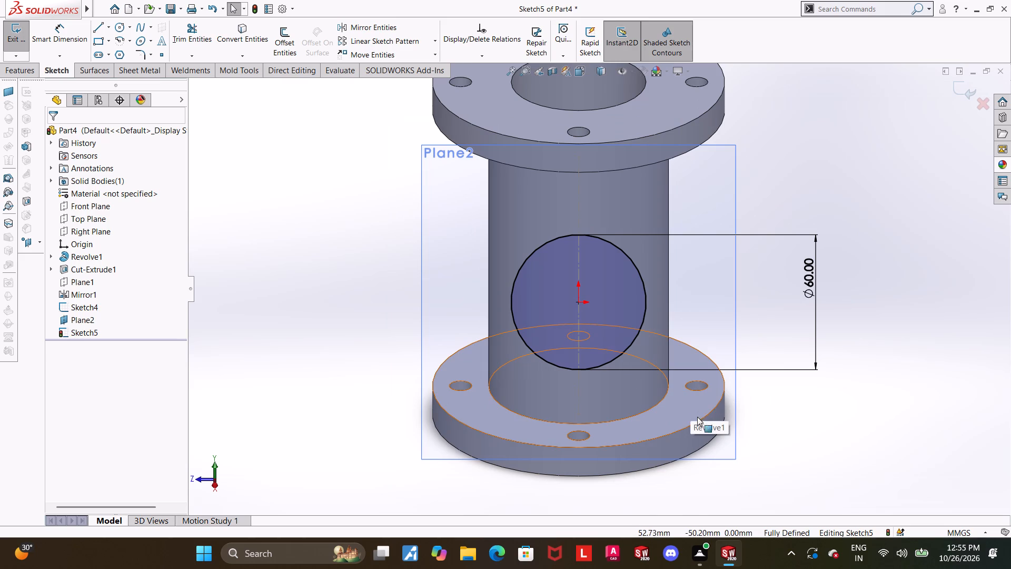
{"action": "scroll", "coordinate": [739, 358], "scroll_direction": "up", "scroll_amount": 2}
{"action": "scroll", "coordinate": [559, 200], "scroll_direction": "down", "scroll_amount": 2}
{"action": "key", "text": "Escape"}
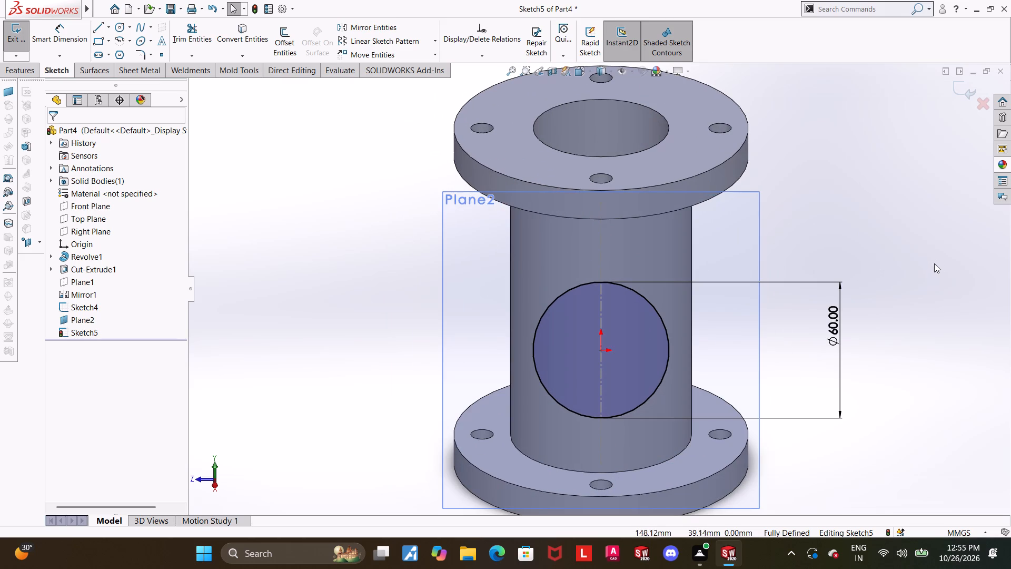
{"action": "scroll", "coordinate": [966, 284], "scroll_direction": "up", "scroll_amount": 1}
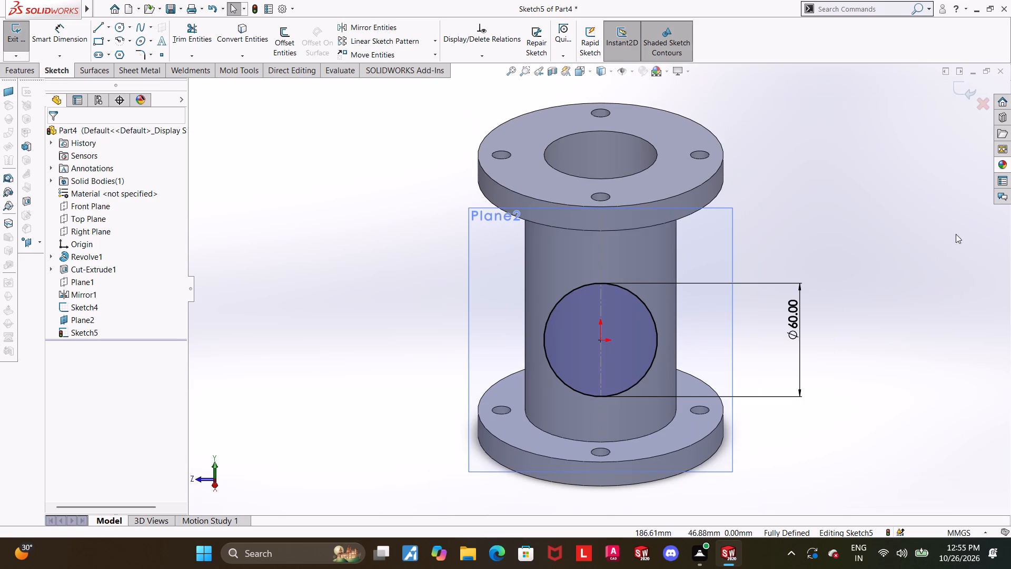
Finish the sketch and extrude the 60 mm circle in the reversed direction up to the outer surface of the spool's barrel.
{"action": "left_click", "coordinate": [964, 92]}
{"action": "scroll", "coordinate": [752, 269], "scroll_direction": "up", "scroll_amount": 1}
{"action": "middle_click_drag", "start_coordinate": [759, 277], "coordinate": [790, 278]}
{"action": "scroll", "coordinate": [790, 278], "scroll_direction": "up", "scroll_amount": 1}
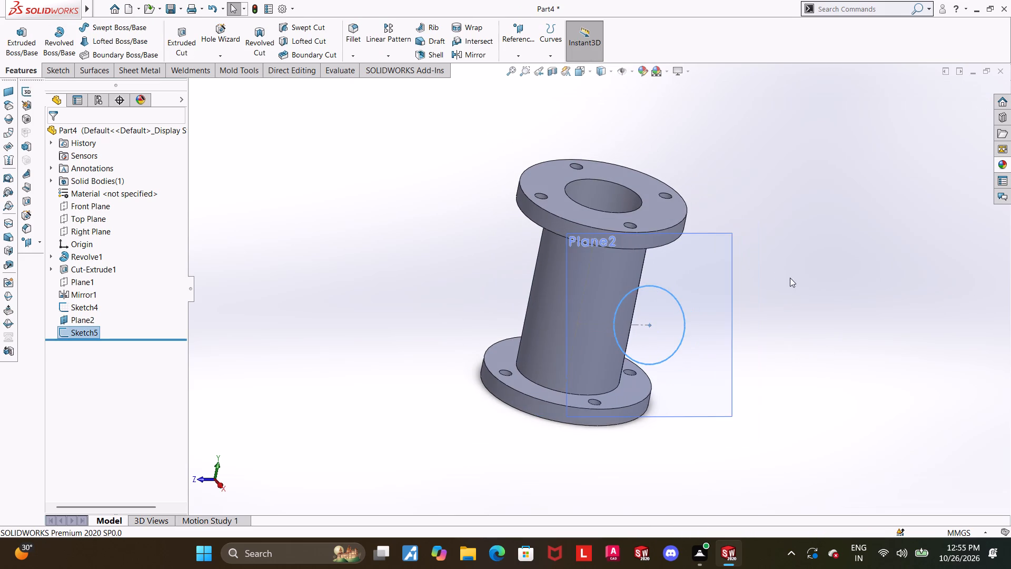
{"action": "scroll", "coordinate": [661, 297], "scroll_direction": "down", "scroll_amount": 1}
{"action": "left_click", "coordinate": [31, 41]}
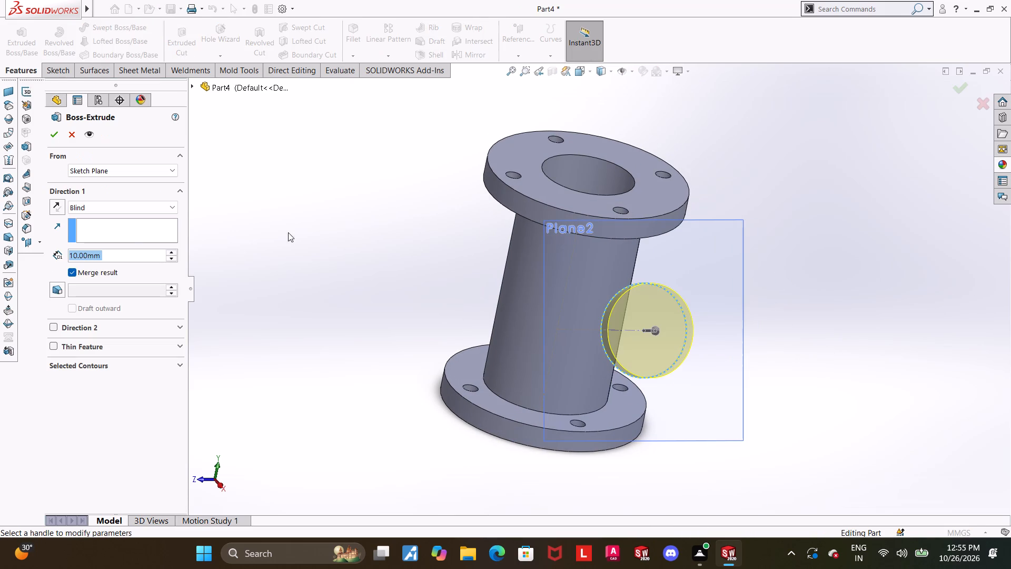
{"action": "middle_click_drag", "start_coordinate": [654, 344], "coordinate": [705, 329]}
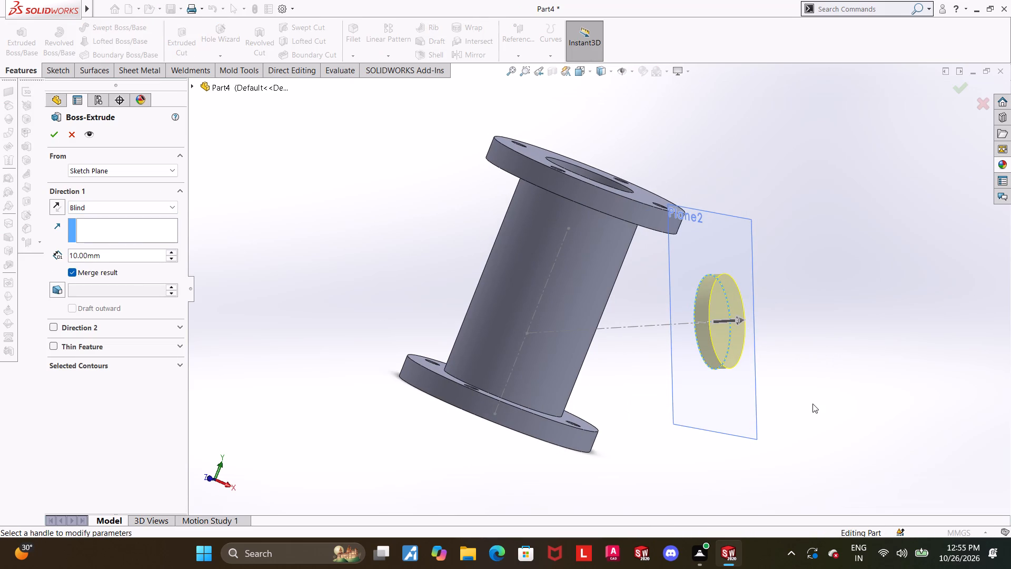
{"action": "left_click", "coordinate": [53, 206]}
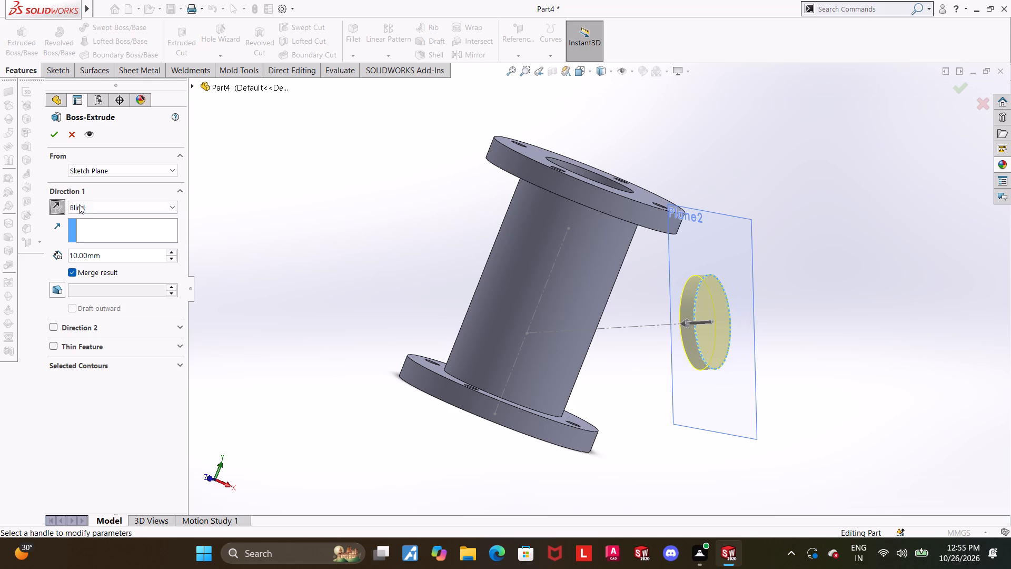
{"action": "left_click", "coordinate": [80, 204]}
{"action": "left_click", "coordinate": [108, 255]}
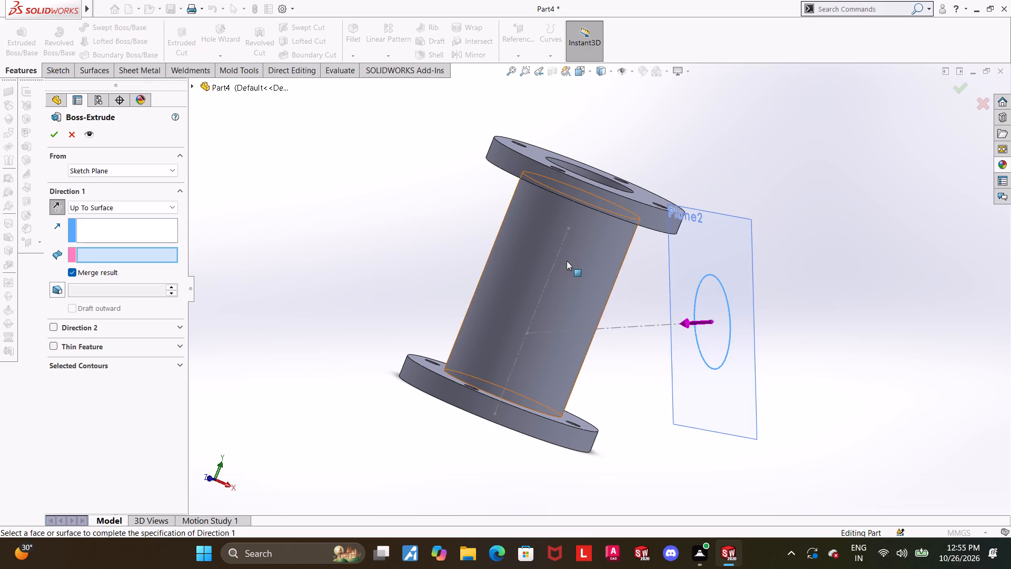
{"action": "left_click", "coordinate": [567, 261]}
{"action": "left_click", "coordinate": [54, 138]}
{"action": "left_click", "coordinate": [859, 238]}
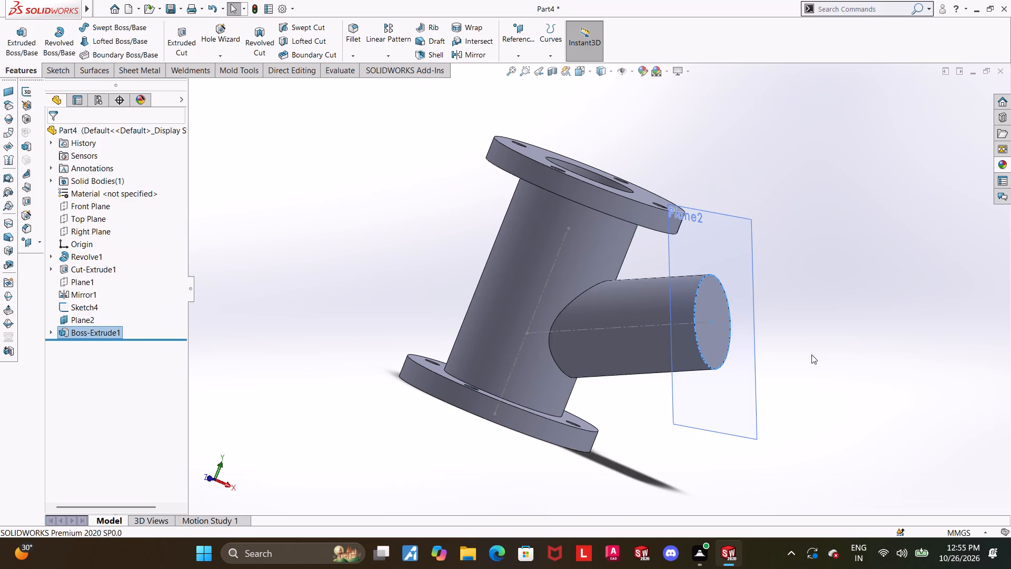
Start a new sketch on the reference plane at the branch's outer end, viewed face-on.
{"action": "middle_click_drag", "start_coordinate": [810, 356], "coordinate": [789, 358]}
{"action": "left_click", "coordinate": [889, 308]}
{"action": "scroll", "coordinate": [890, 308], "scroll_direction": "up", "scroll_amount": 1}
{"action": "middle_click_drag", "start_coordinate": [886, 312], "coordinate": [880, 315]}
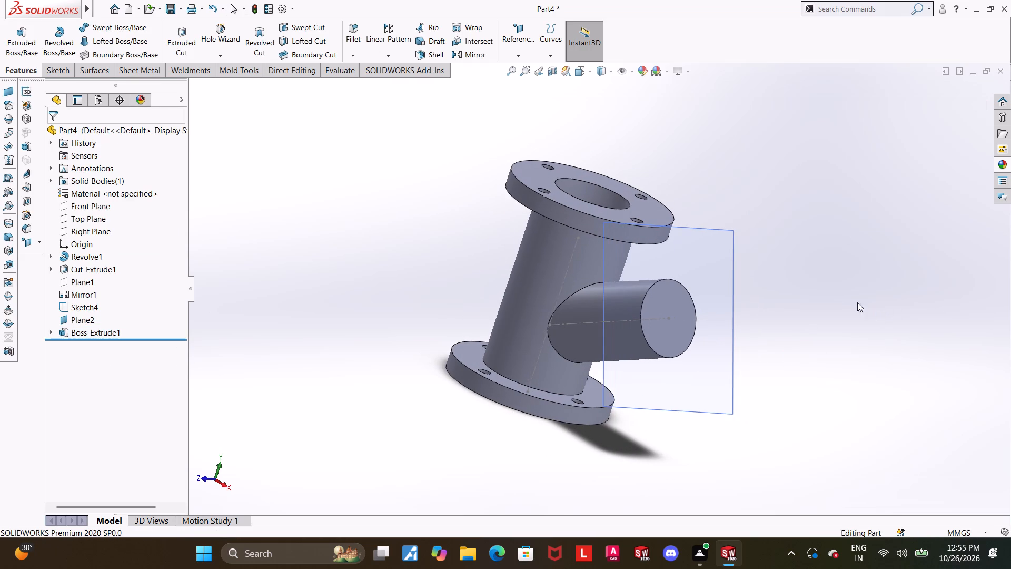
{"action": "left_click", "coordinate": [718, 262]}
{"action": "left_click", "coordinate": [764, 232]}
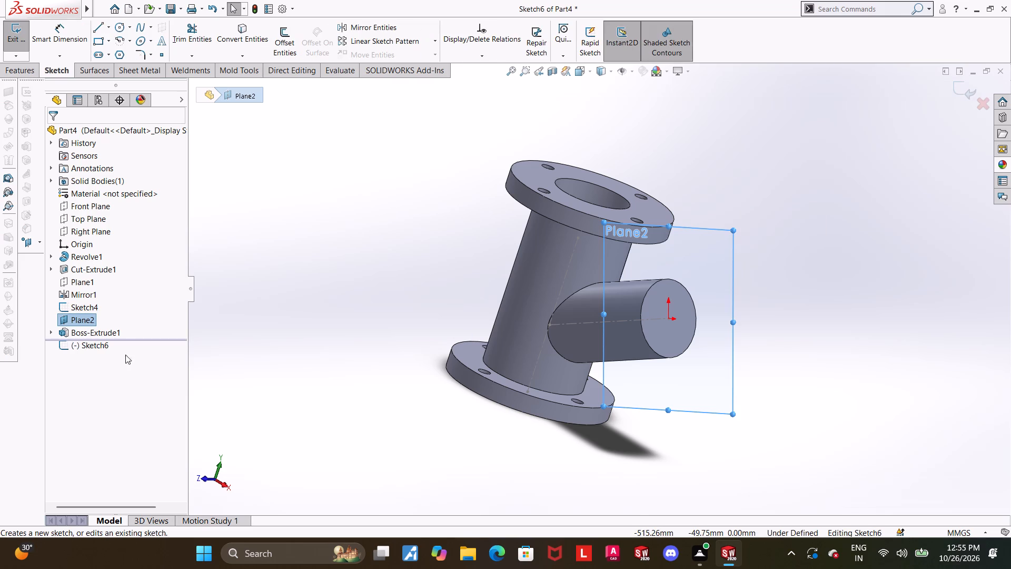
{"action": "left_click", "coordinate": [86, 344]}
{"action": "left_click", "coordinate": [111, 329]}
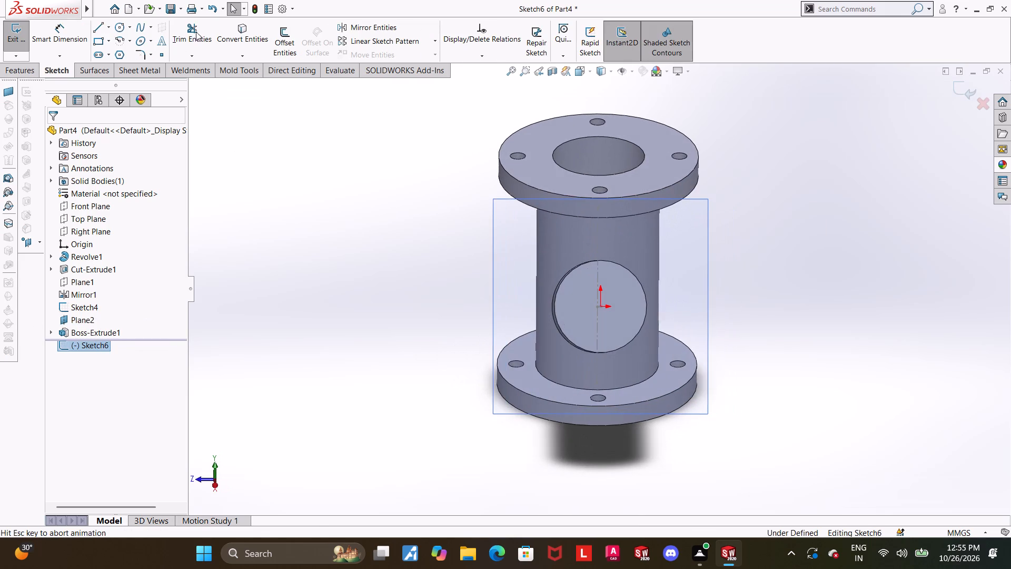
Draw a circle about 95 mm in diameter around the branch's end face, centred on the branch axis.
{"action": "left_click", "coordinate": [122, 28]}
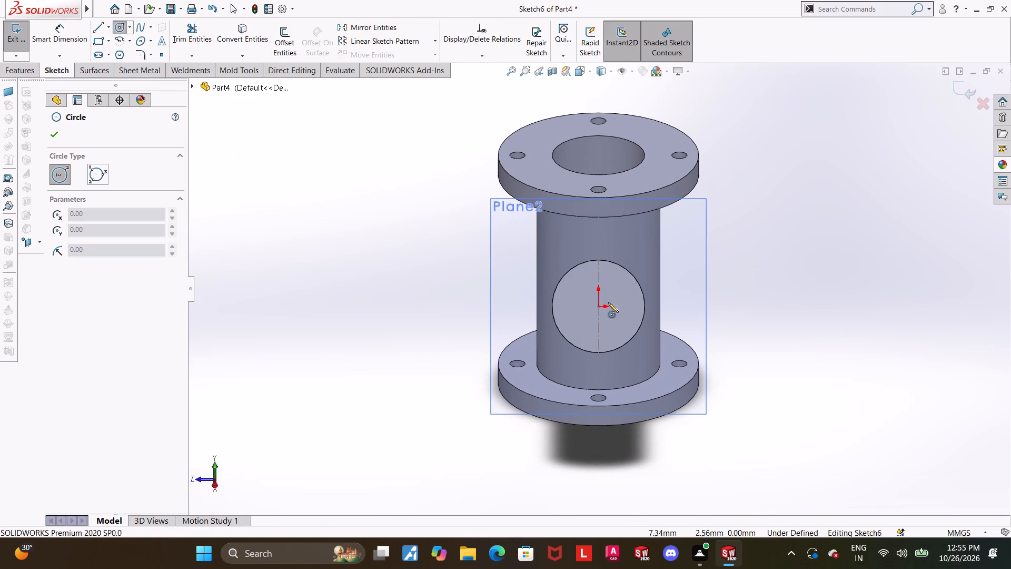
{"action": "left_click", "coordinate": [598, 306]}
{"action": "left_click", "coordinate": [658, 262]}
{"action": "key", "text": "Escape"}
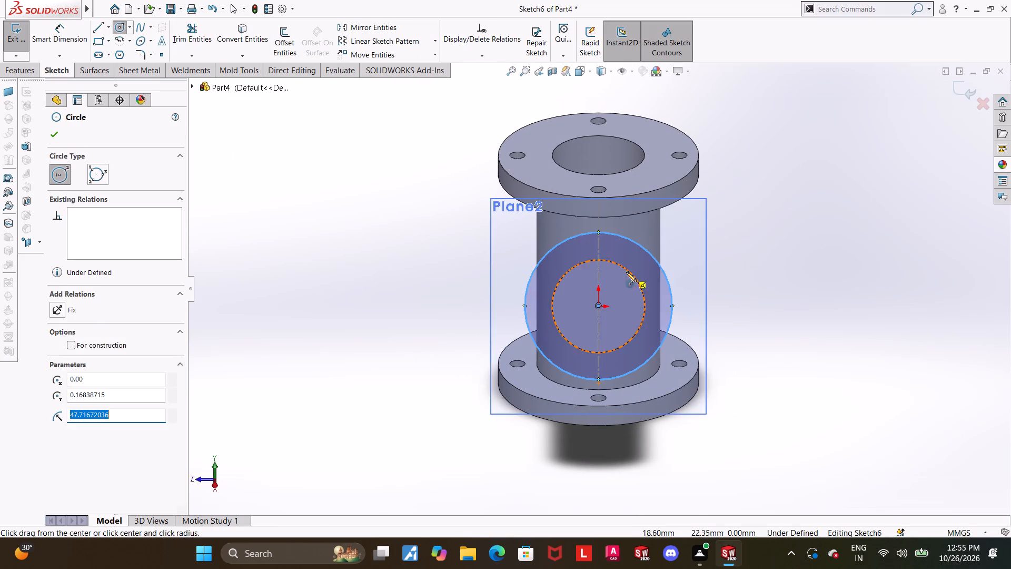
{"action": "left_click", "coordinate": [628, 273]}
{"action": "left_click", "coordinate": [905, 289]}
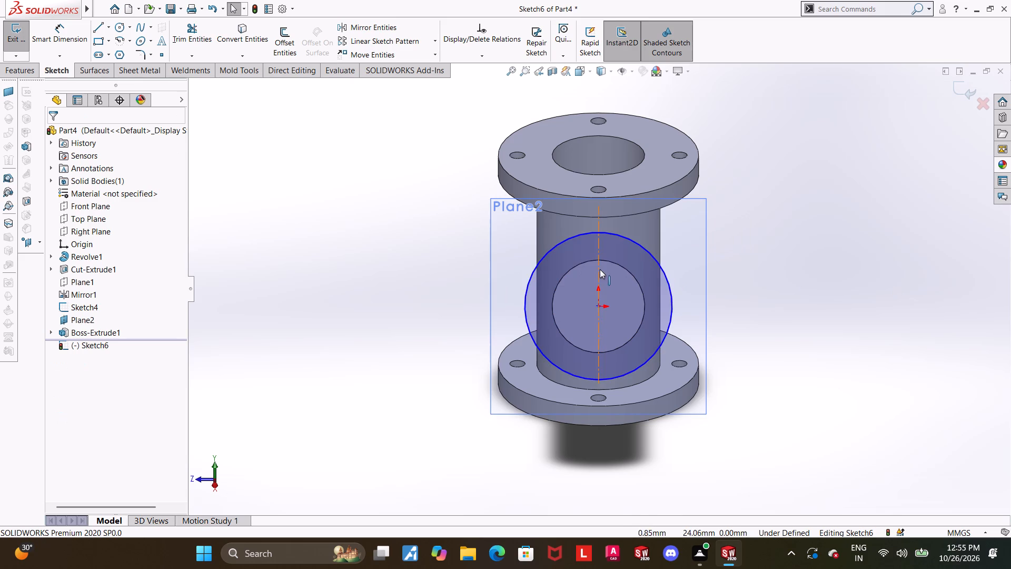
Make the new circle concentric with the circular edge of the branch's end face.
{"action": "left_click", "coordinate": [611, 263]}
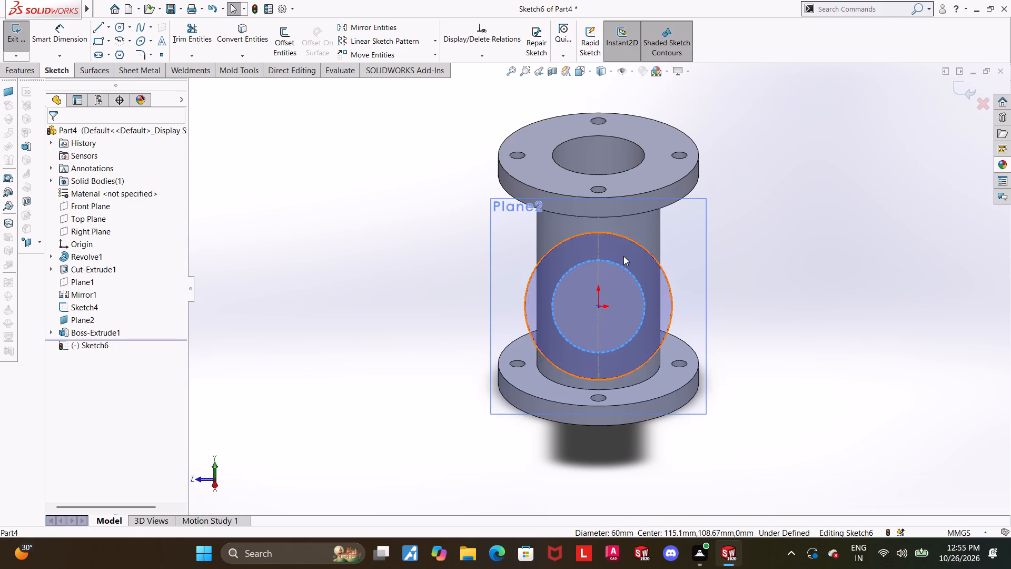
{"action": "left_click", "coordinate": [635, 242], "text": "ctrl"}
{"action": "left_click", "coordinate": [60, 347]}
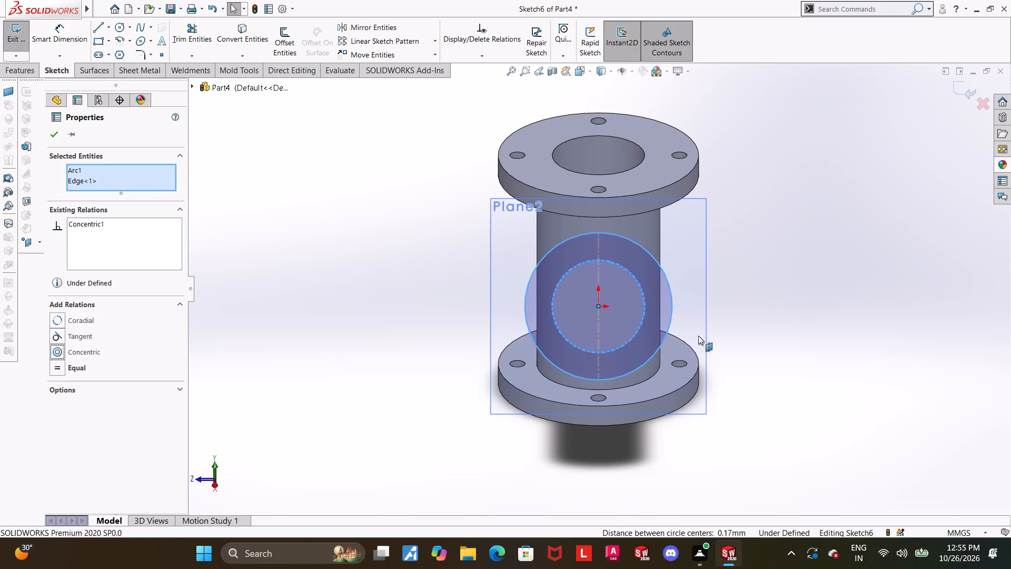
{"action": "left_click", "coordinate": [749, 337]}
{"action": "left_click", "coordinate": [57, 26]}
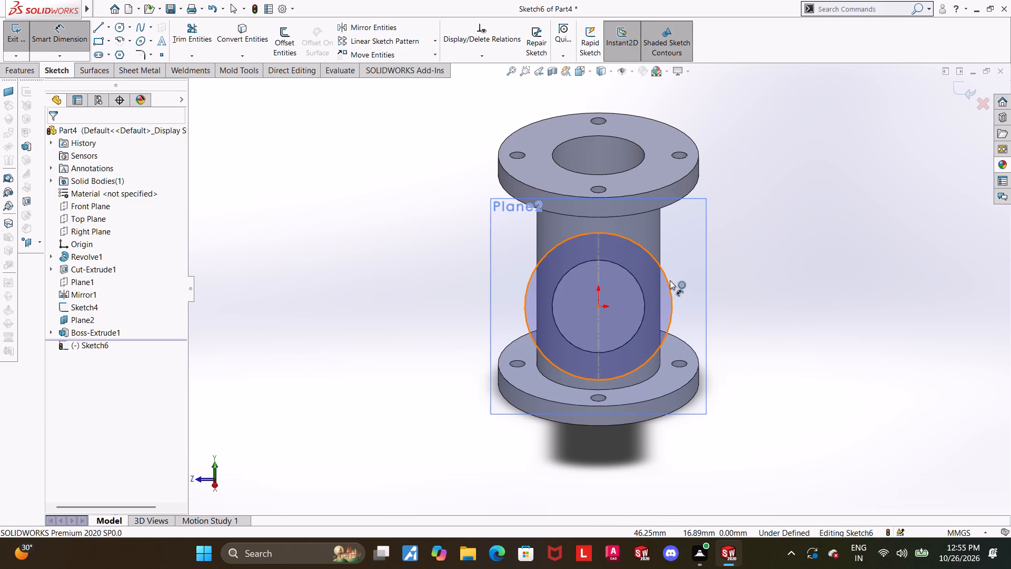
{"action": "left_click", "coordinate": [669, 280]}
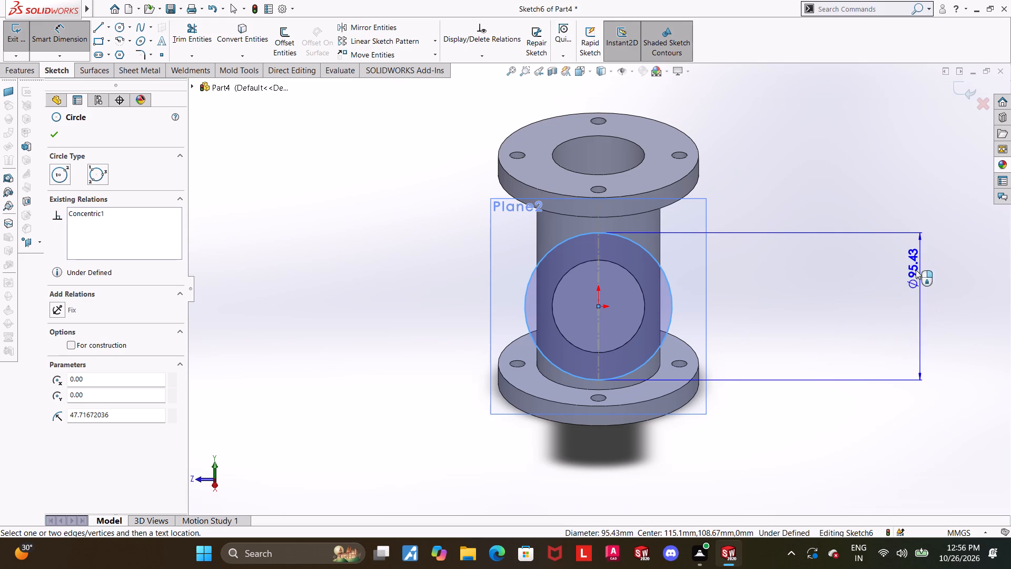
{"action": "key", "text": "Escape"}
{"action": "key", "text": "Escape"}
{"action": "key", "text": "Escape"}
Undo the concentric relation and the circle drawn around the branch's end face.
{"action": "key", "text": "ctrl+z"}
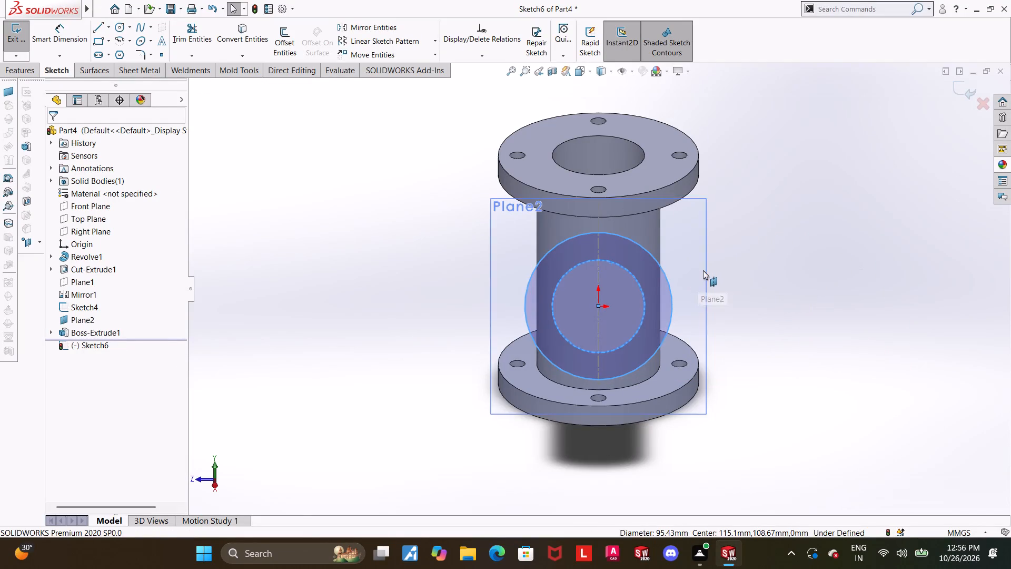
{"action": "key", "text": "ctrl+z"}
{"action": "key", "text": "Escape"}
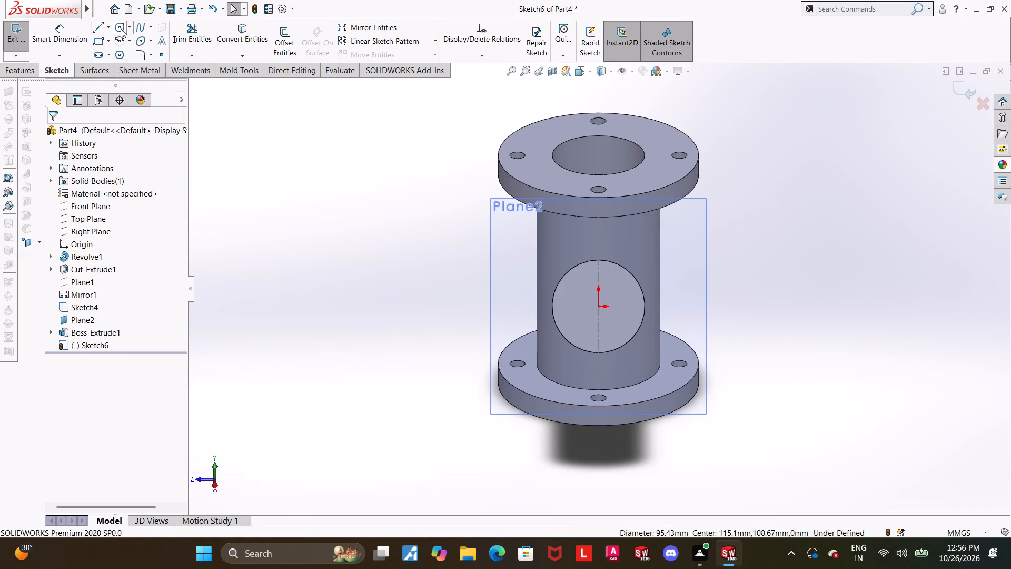
Sketch a closed inverted triangle around the branch's end face, with a level top edge and its lower vertex on the vertical centreline, left side about 155 mm.
{"action": "left_click", "coordinate": [103, 25]}
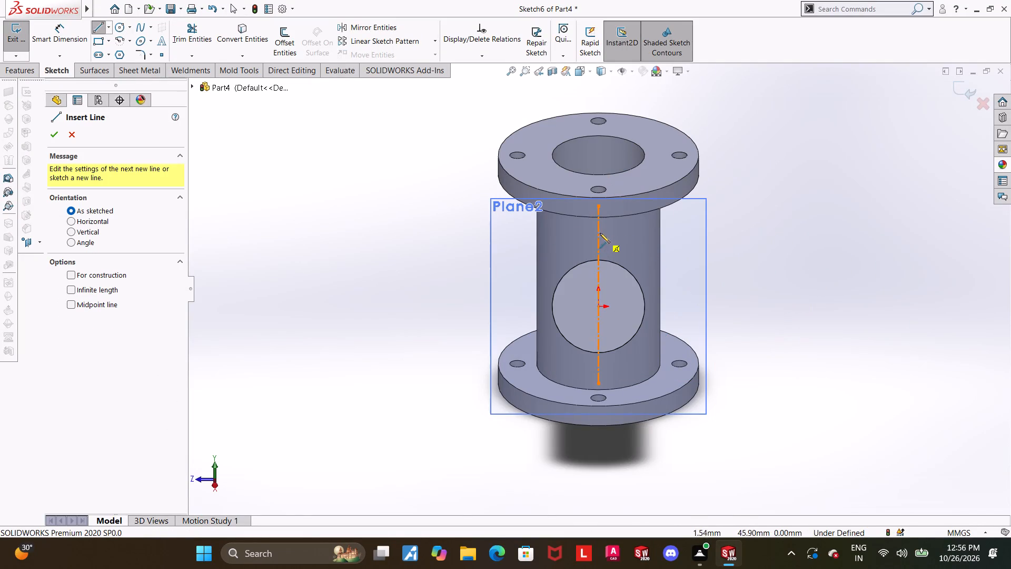
{"action": "left_click", "coordinate": [599, 231]}
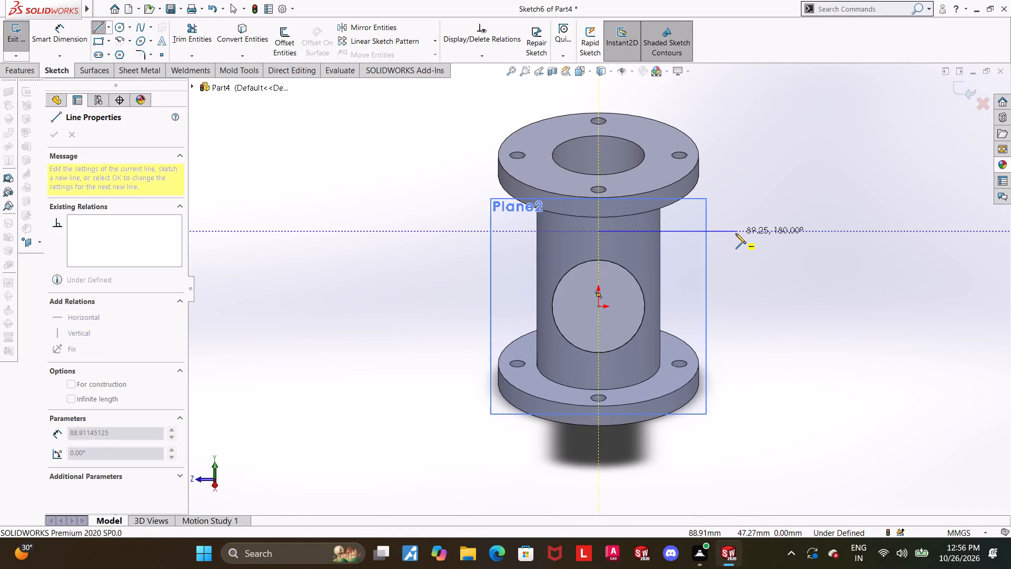
{"action": "left_click", "coordinate": [736, 233]}
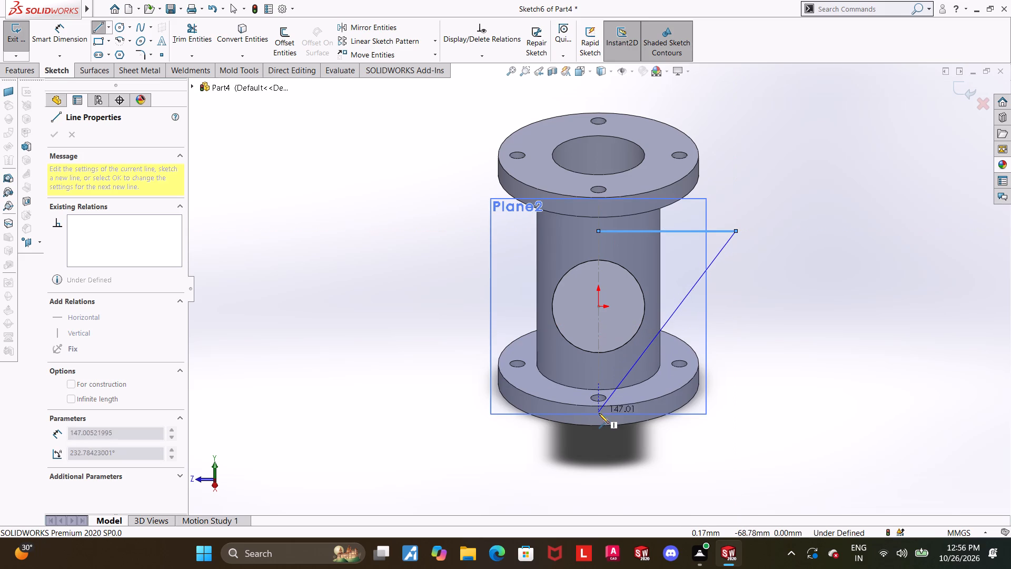
{"action": "left_click", "coordinate": [599, 419]}
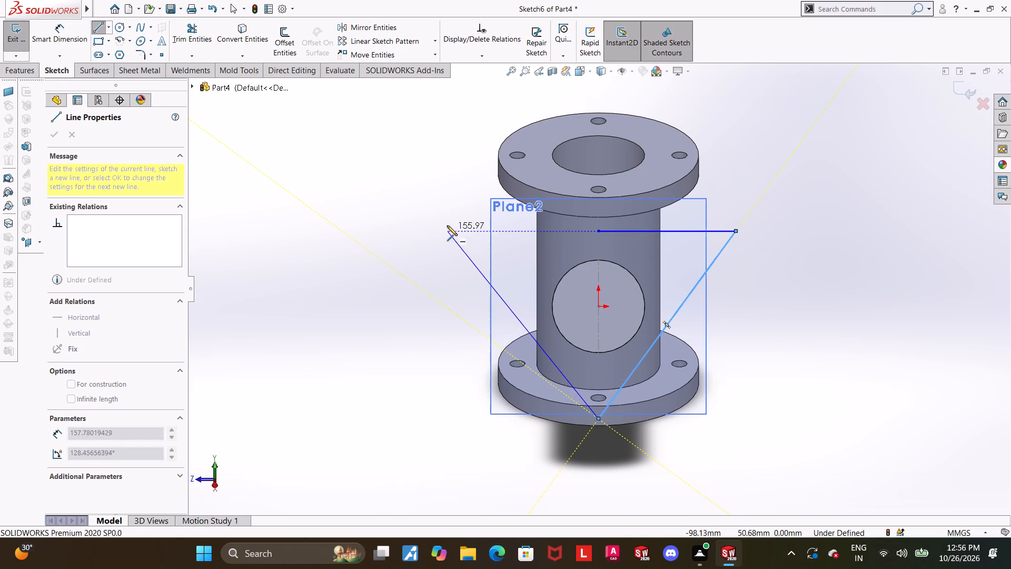
{"action": "left_click", "coordinate": [449, 231]}
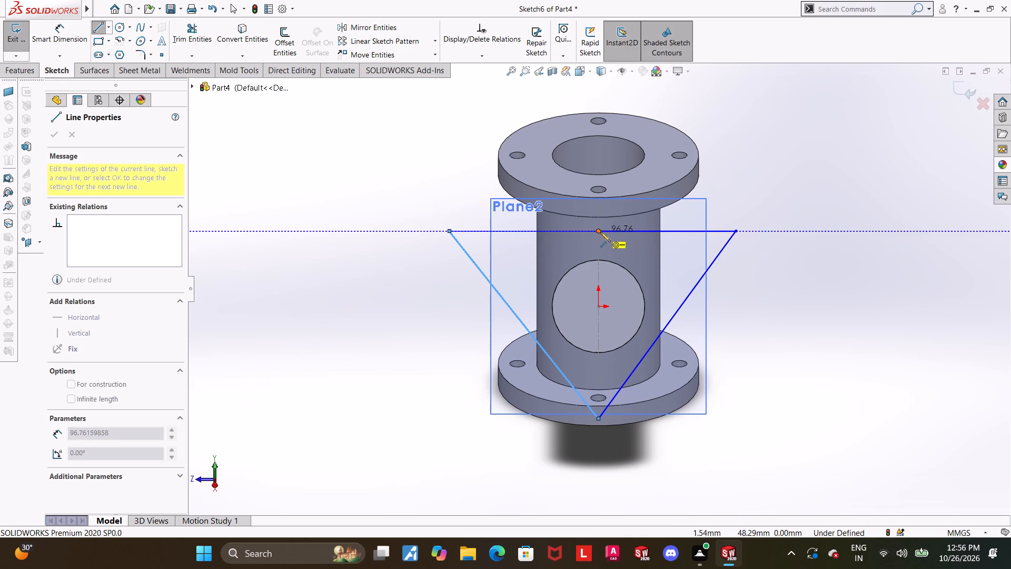
{"action": "left_click", "coordinate": [598, 231]}
{"action": "key", "text": "Escape"}
{"action": "key", "text": "Escape"}
{"action": "key", "text": "Escape"}
{"action": "left_click", "coordinate": [929, 335]}
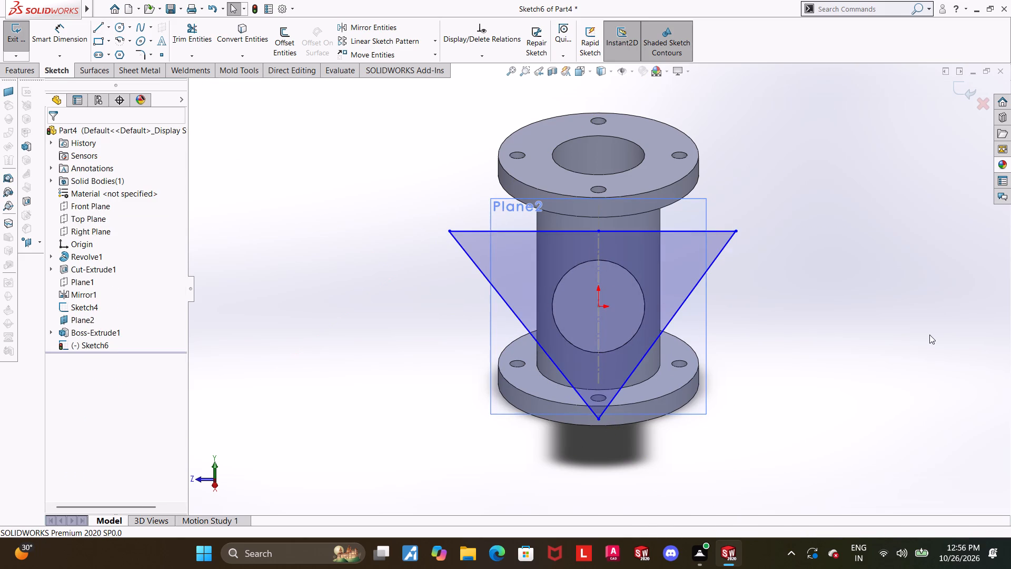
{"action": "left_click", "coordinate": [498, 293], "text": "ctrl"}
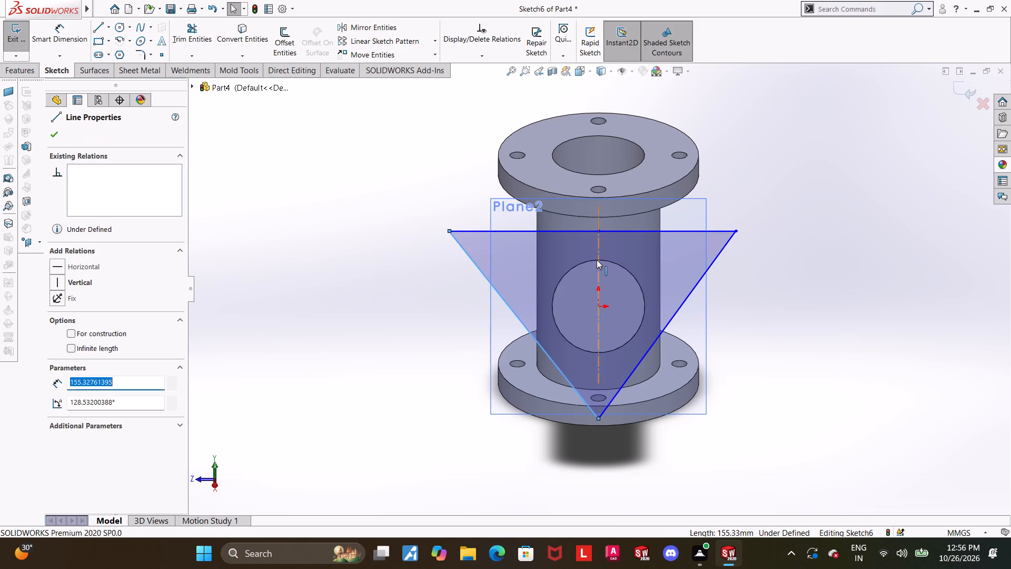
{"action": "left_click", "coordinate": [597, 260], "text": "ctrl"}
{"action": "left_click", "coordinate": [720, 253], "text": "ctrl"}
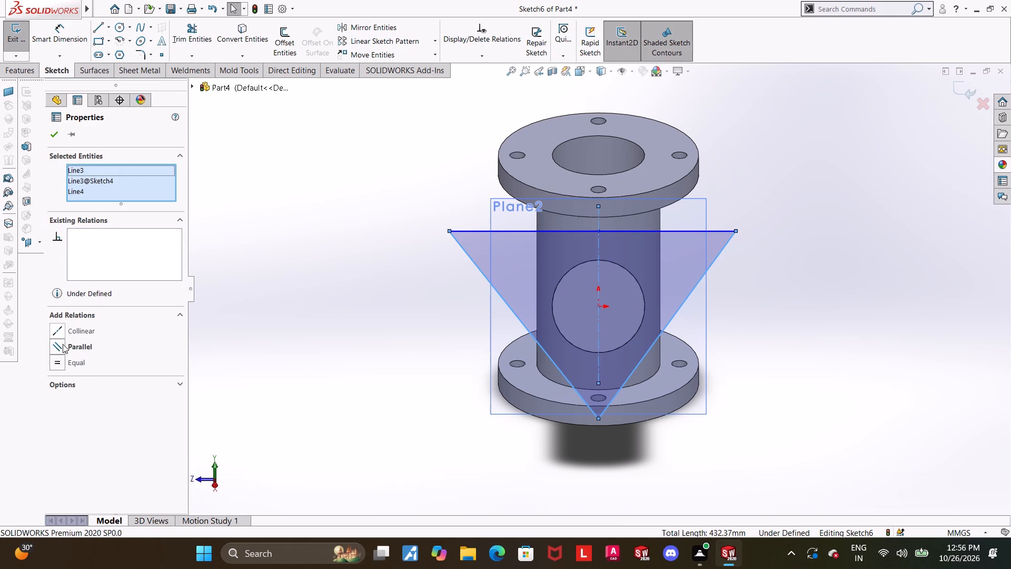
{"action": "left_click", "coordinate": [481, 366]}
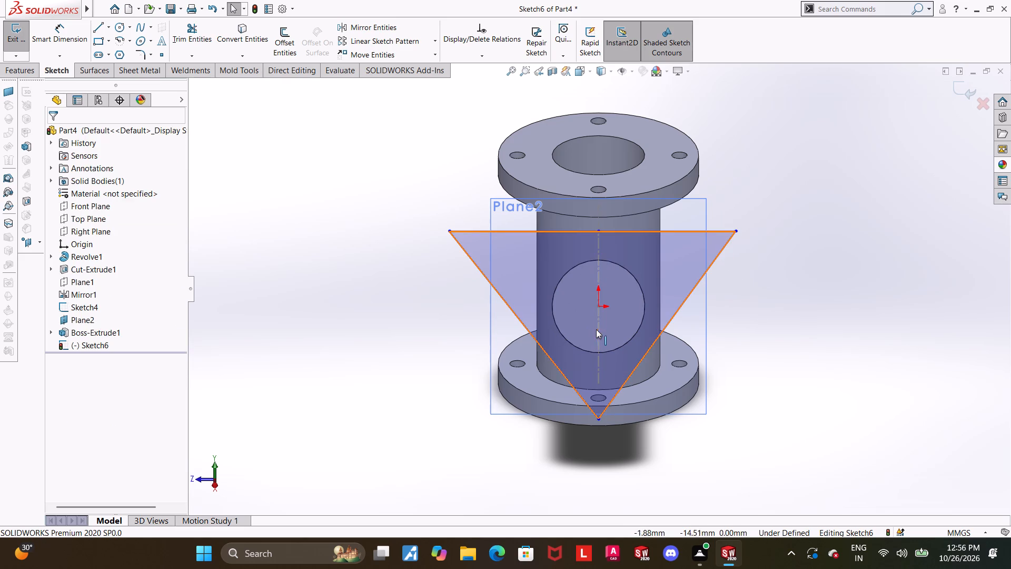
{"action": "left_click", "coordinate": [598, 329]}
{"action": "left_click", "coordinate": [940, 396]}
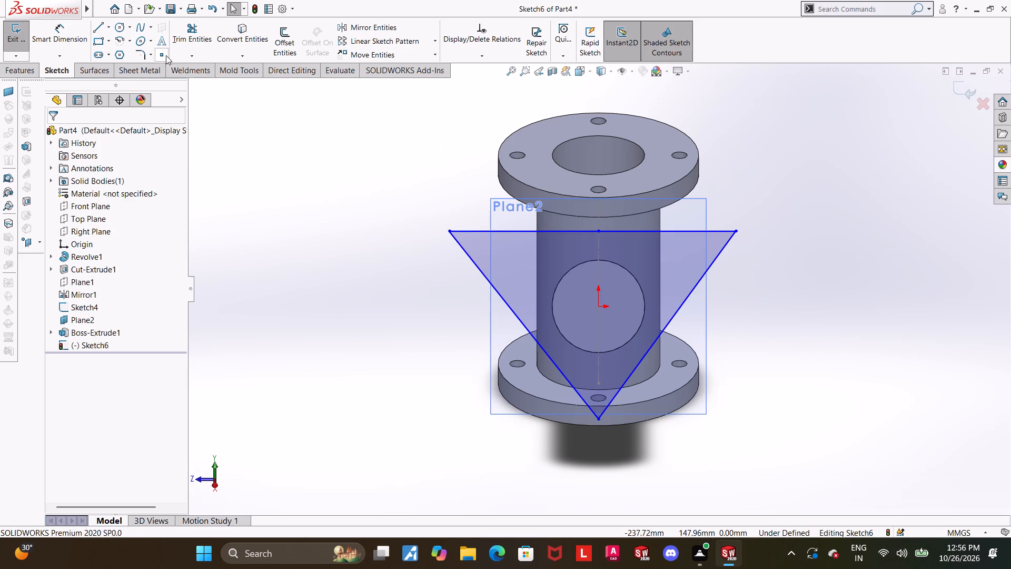
Draw a vertical construction line about 59 mm long through the branch's end face, on the triangle's centreline.
{"action": "left_click", "coordinate": [107, 25]}
{"action": "left_click", "coordinate": [111, 54]}
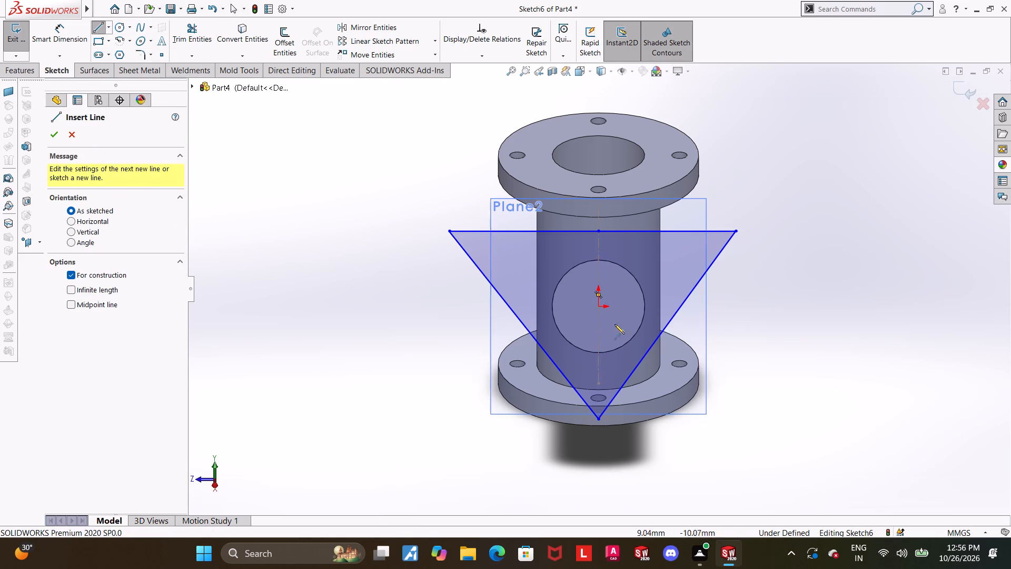
{"action": "left_click", "coordinate": [598, 344]}
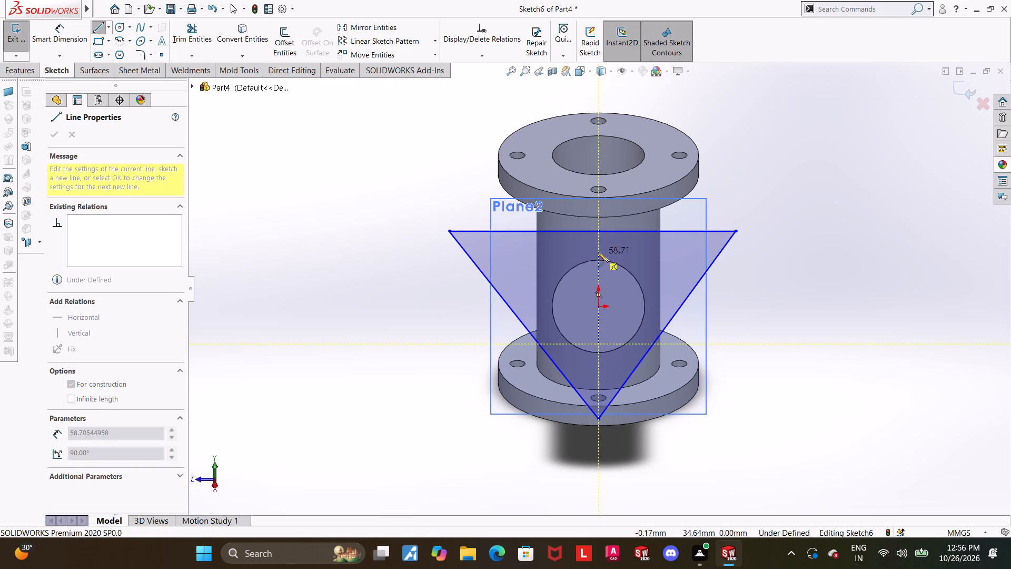
{"action": "left_click", "coordinate": [598, 252]}
{"action": "key", "text": "Escape"}
{"action": "key", "text": "Escape"}
{"action": "key", "text": "Escape"}
Make the triangle's two sloping sides symmetric about the vertical construction line.
{"action": "left_click", "coordinate": [520, 322]}
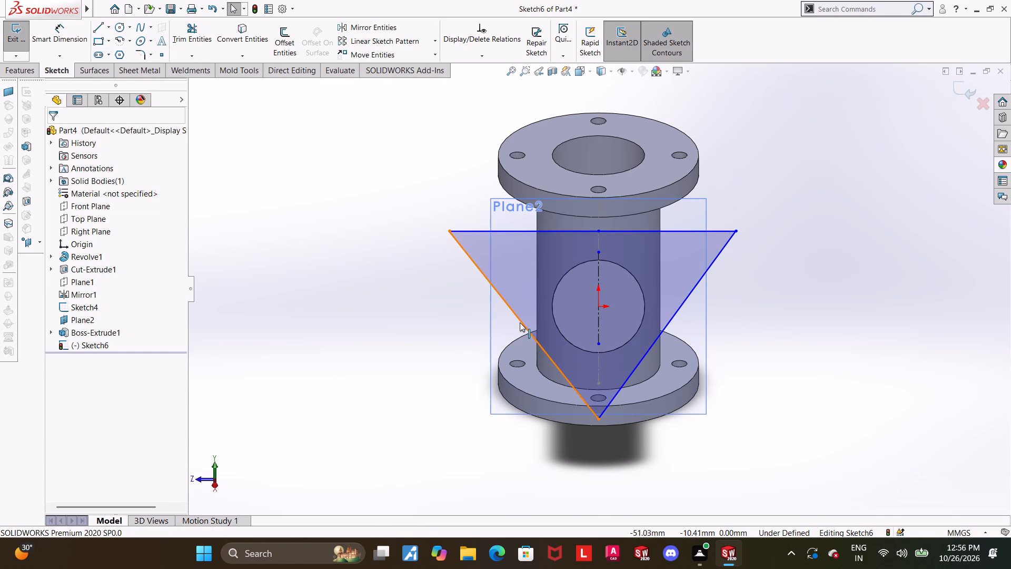
{"action": "left_click", "coordinate": [600, 282], "text": "ctrl"}
{"action": "left_click", "coordinate": [695, 290], "text": "ctrl"}
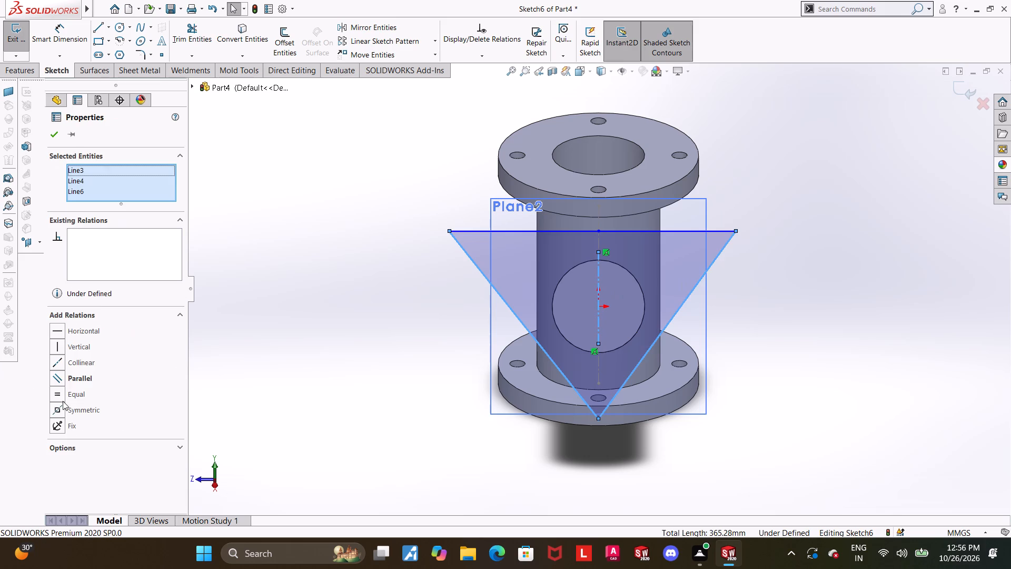
{"action": "left_click", "coordinate": [61, 405]}
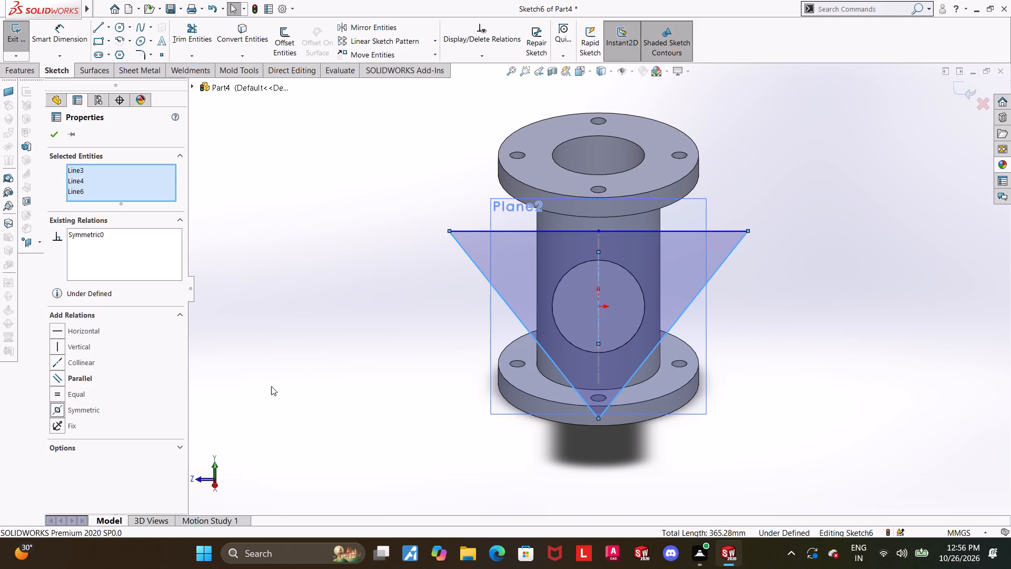
{"action": "left_click", "coordinate": [710, 403]}
{"action": "left_click", "coordinate": [875, 319]}
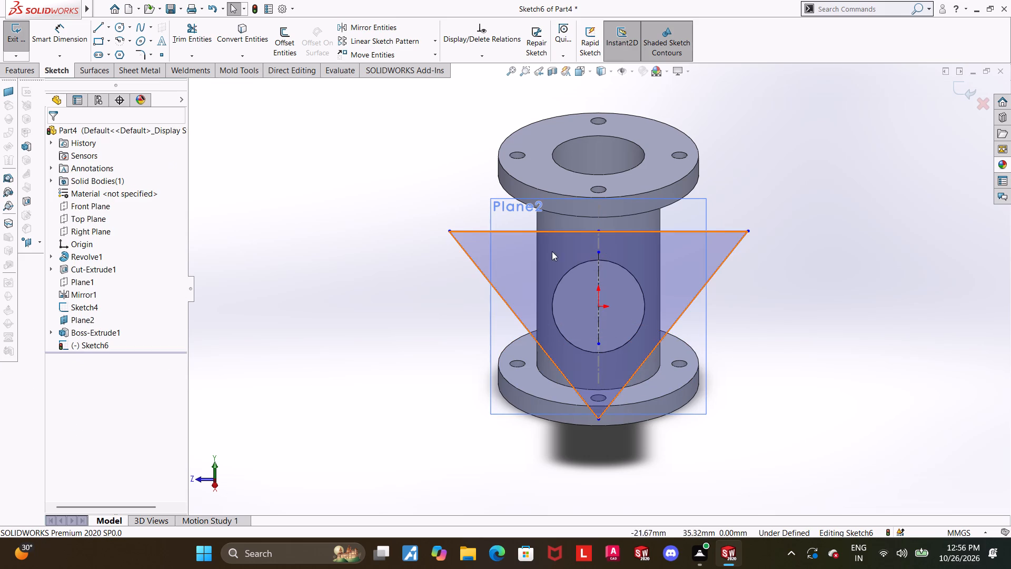
{"action": "left_click", "coordinate": [597, 269]}
{"action": "left_click", "coordinate": [526, 329], "text": "ctrl"}
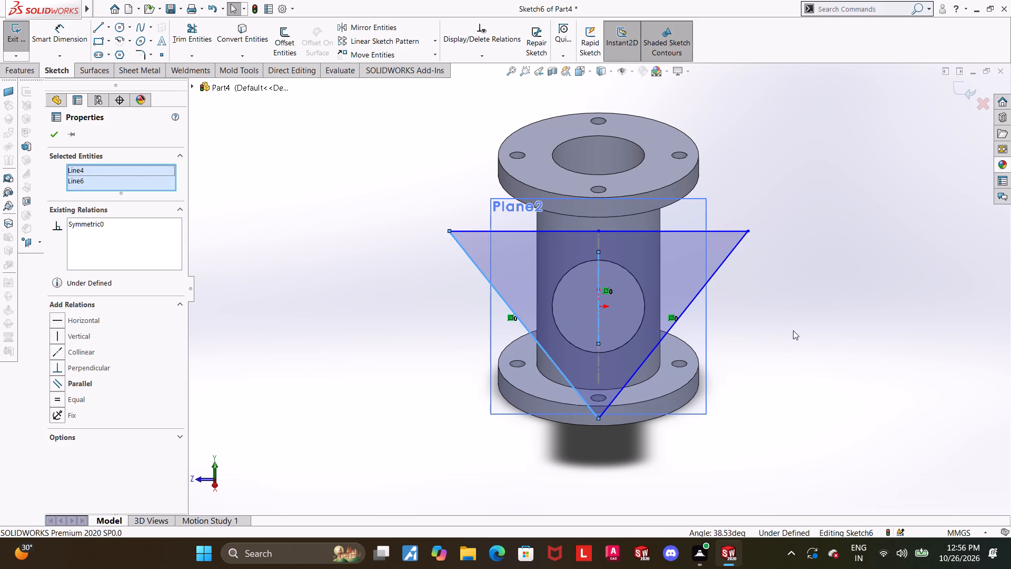
{"action": "left_click", "coordinate": [712, 278], "text": "ctrl"}
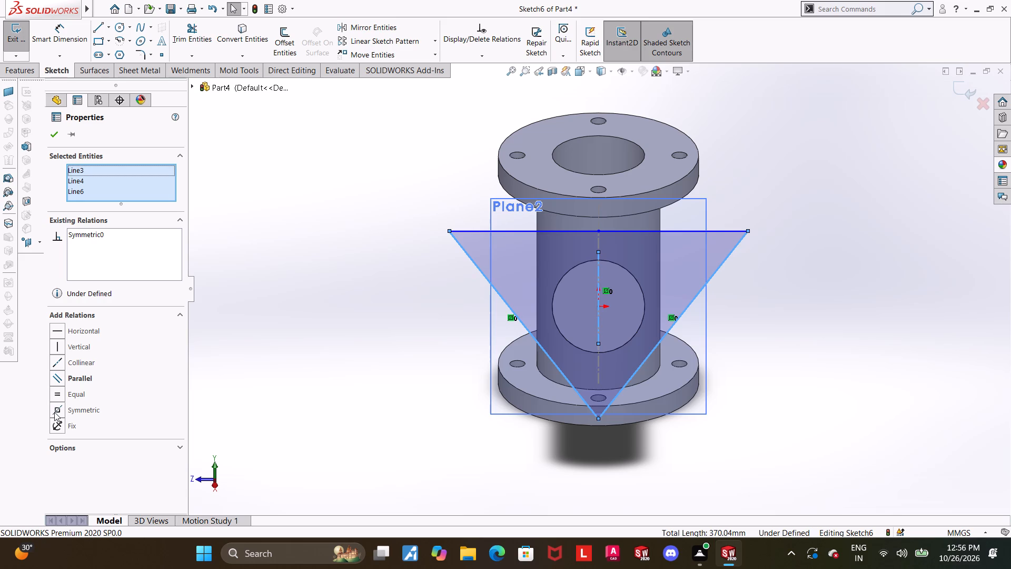
{"action": "left_click", "coordinate": [54, 412]}
{"action": "left_click", "coordinate": [1010, 375]}
{"action": "key", "text": "Escape"}
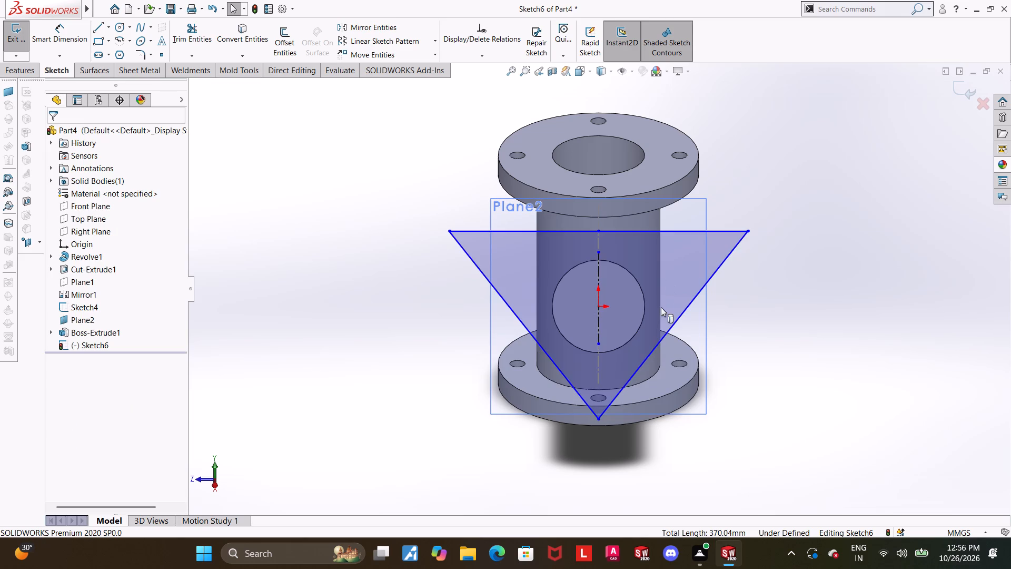
Round all three corners of the triangle with 10 mm sketch fillets.
{"action": "scroll", "coordinate": [669, 291], "scroll_direction": "up", "scroll_amount": 1}
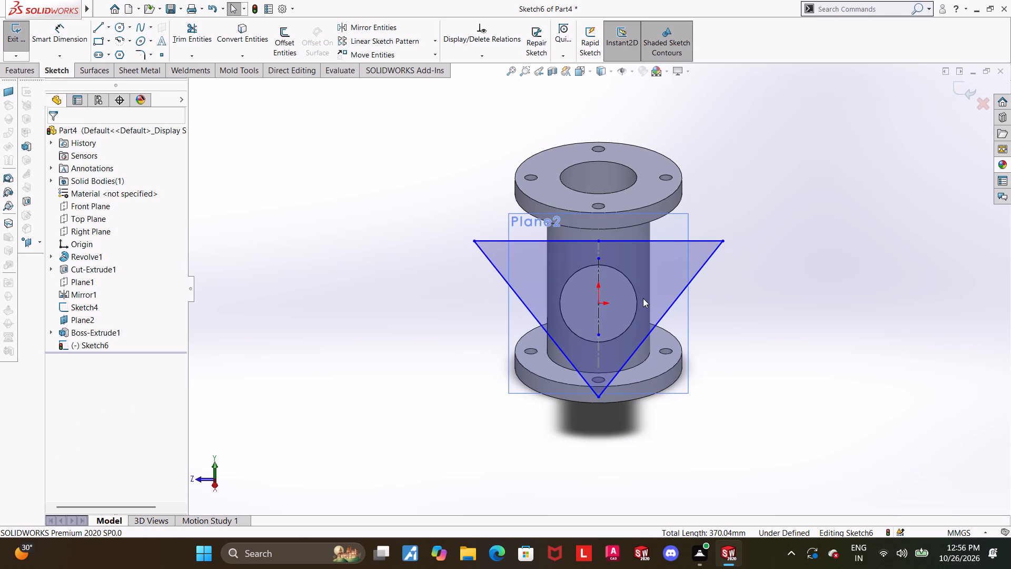
{"action": "key", "text": "Escape"}
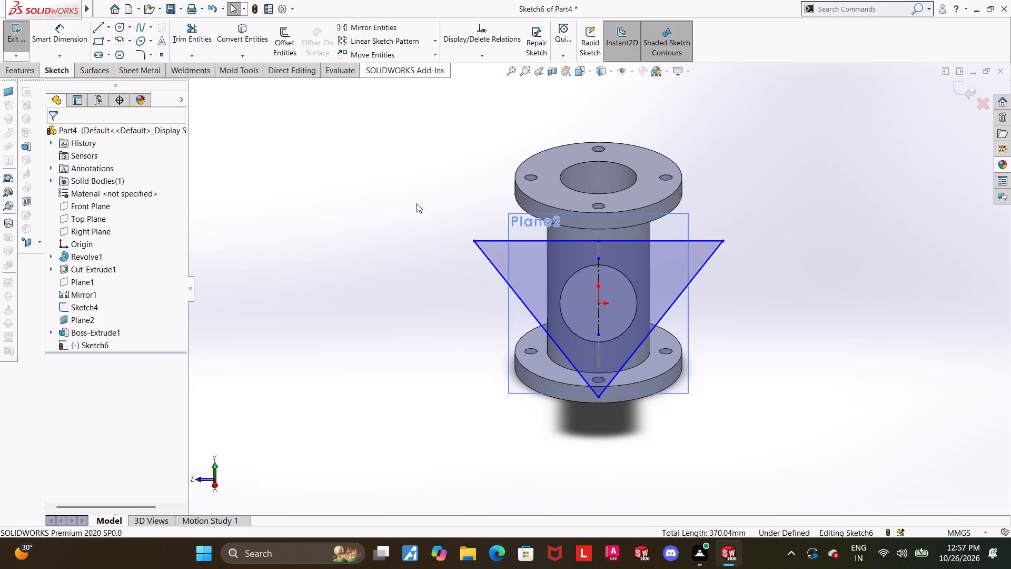
{"action": "left_click", "coordinate": [382, 215]}
{"action": "left_click", "coordinate": [141, 51]}
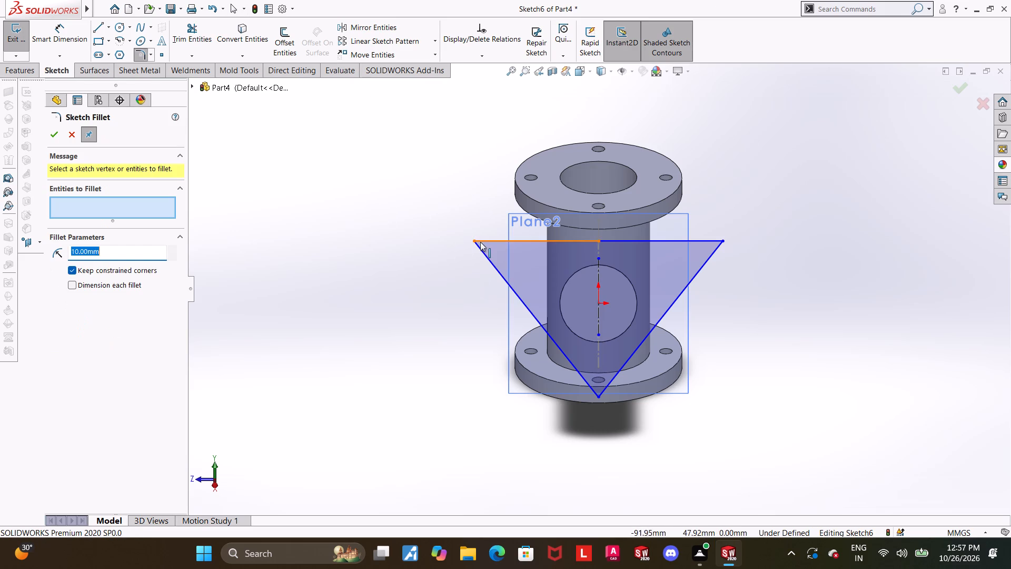
{"action": "left_click", "coordinate": [474, 239]}
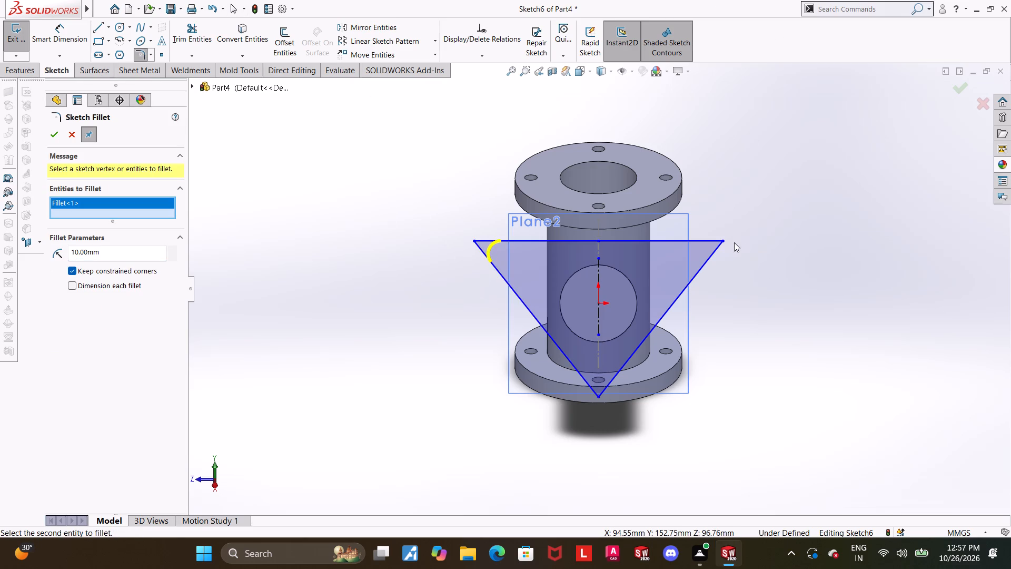
{"action": "left_click", "coordinate": [721, 240]}
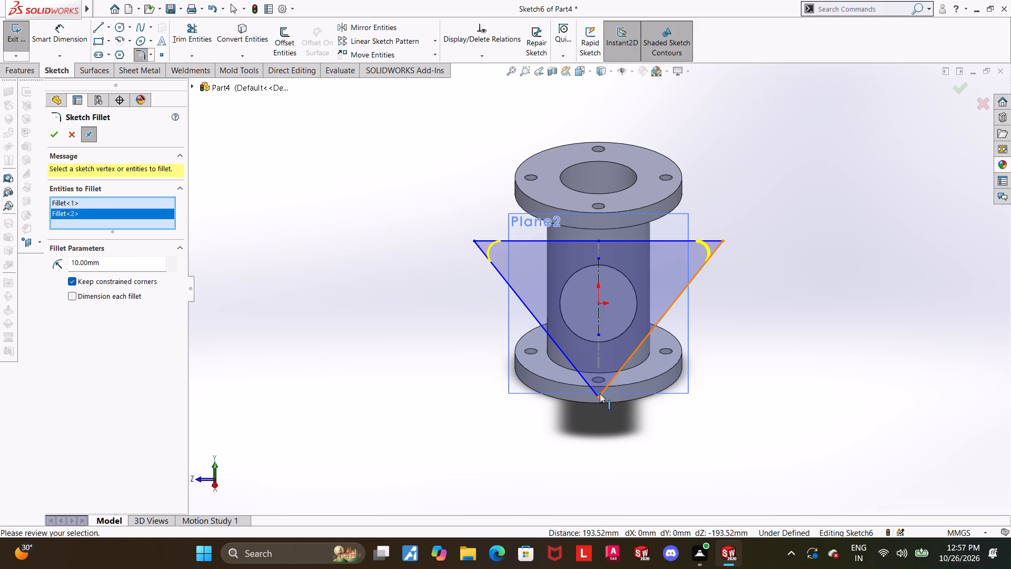
{"action": "left_click", "coordinate": [597, 396]}
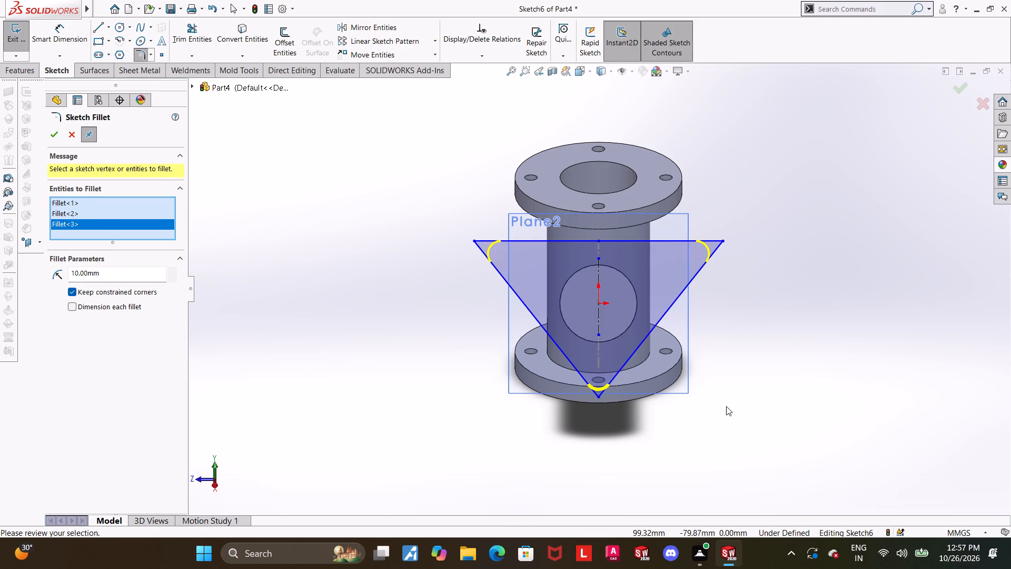
{"action": "left_click", "coordinate": [51, 130]}
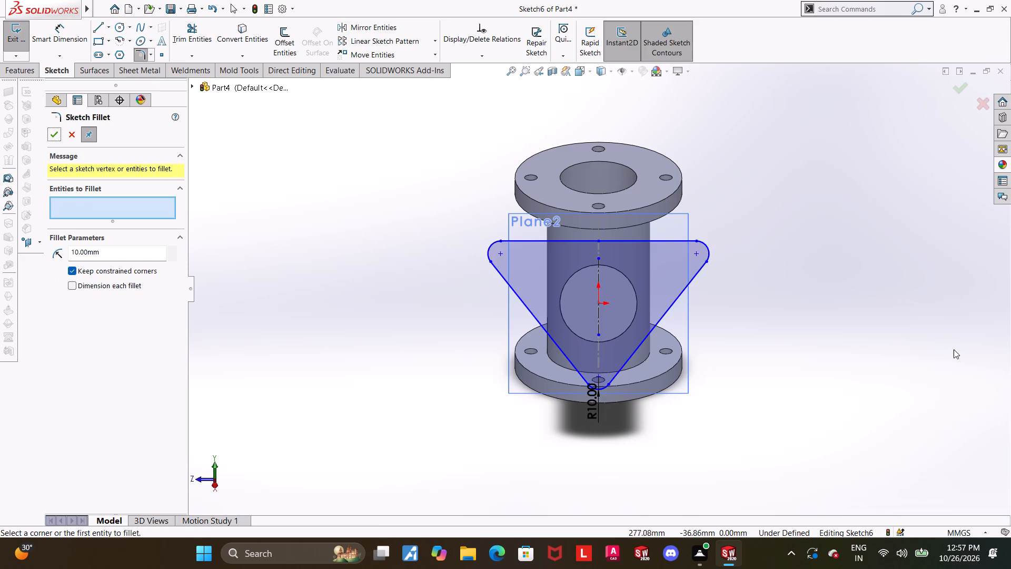
{"action": "left_click", "coordinate": [954, 349]}
{"action": "left_click", "coordinate": [910, 321]}
{"action": "key", "text": "Escape"}
{"action": "key", "text": "Escape"}
{"action": "key", "text": "Escape"}
Dimension the distance between the centres of the two upper corner fillets as 110 mm.
{"action": "left_click", "coordinate": [42, 33]}
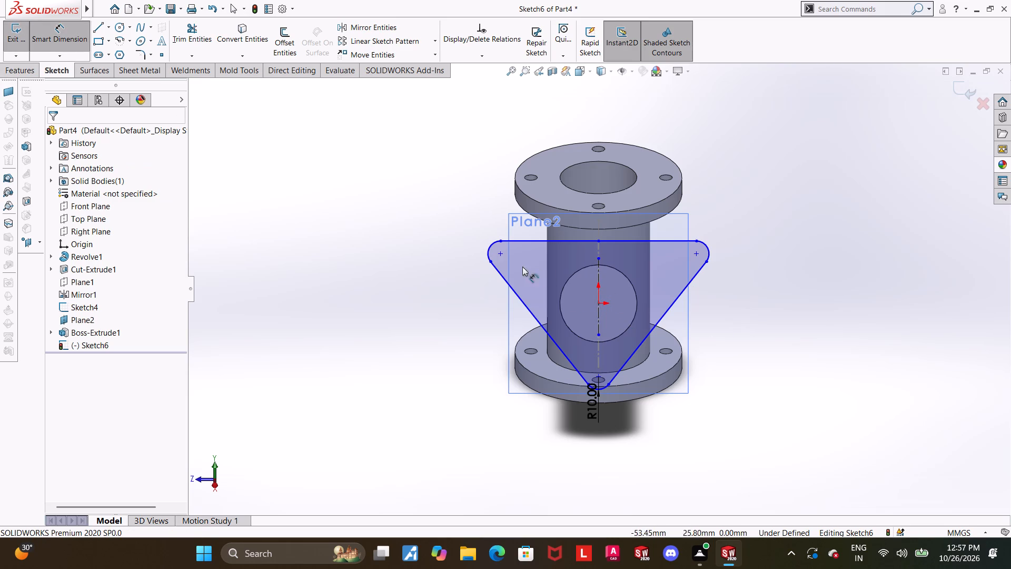
{"action": "left_click", "coordinate": [499, 255]}
{"action": "left_click", "coordinate": [697, 256]}
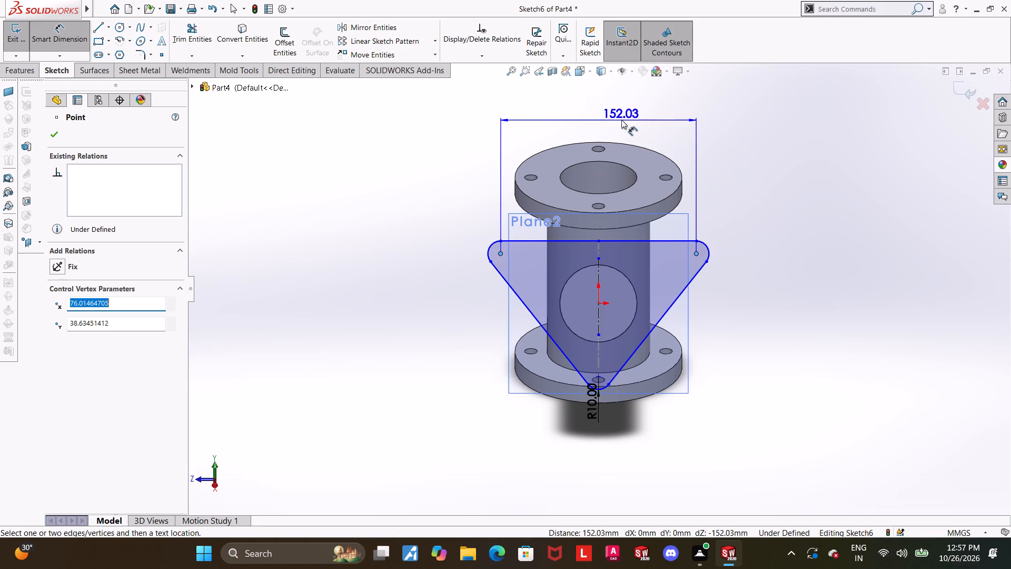
{"action": "left_click", "coordinate": [621, 120]}
{"action": "type", "text": "11"}
{"action": "key", "text": "0"}
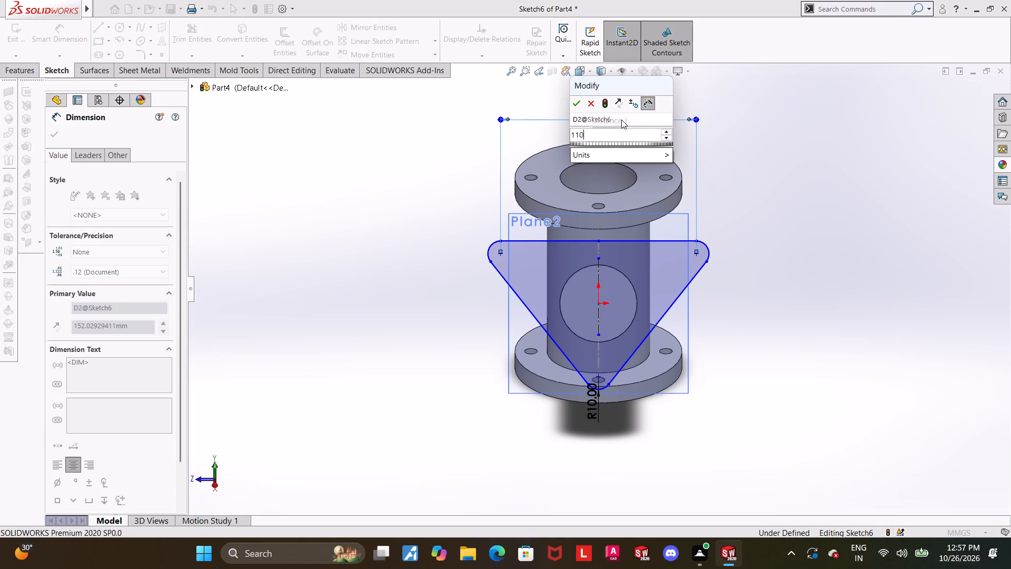
{"action": "key", "text": "Return"}
{"action": "key", "text": "Escape"}
{"action": "key", "text": "Escape"}
{"action": "left_click", "coordinate": [712, 310]}
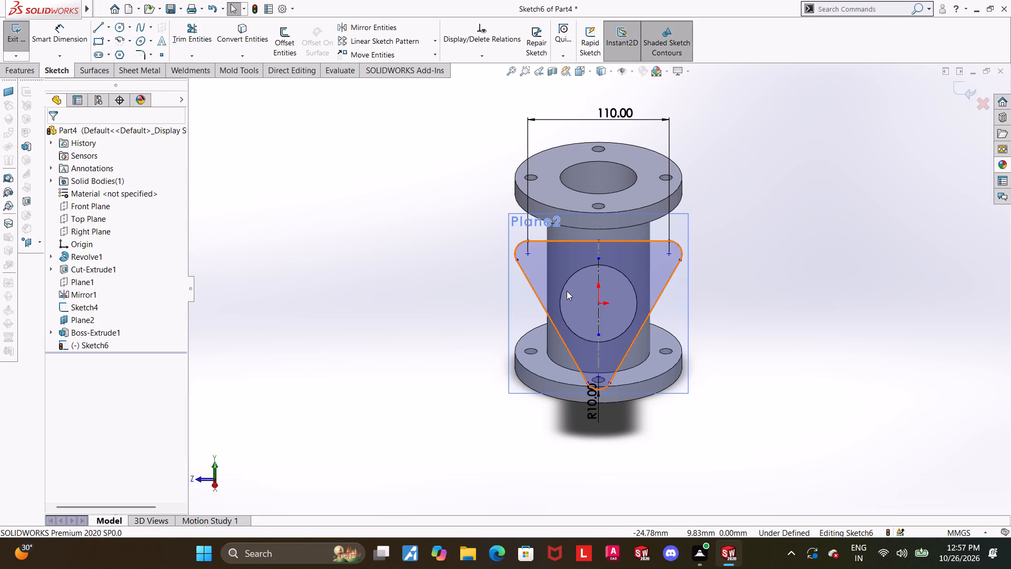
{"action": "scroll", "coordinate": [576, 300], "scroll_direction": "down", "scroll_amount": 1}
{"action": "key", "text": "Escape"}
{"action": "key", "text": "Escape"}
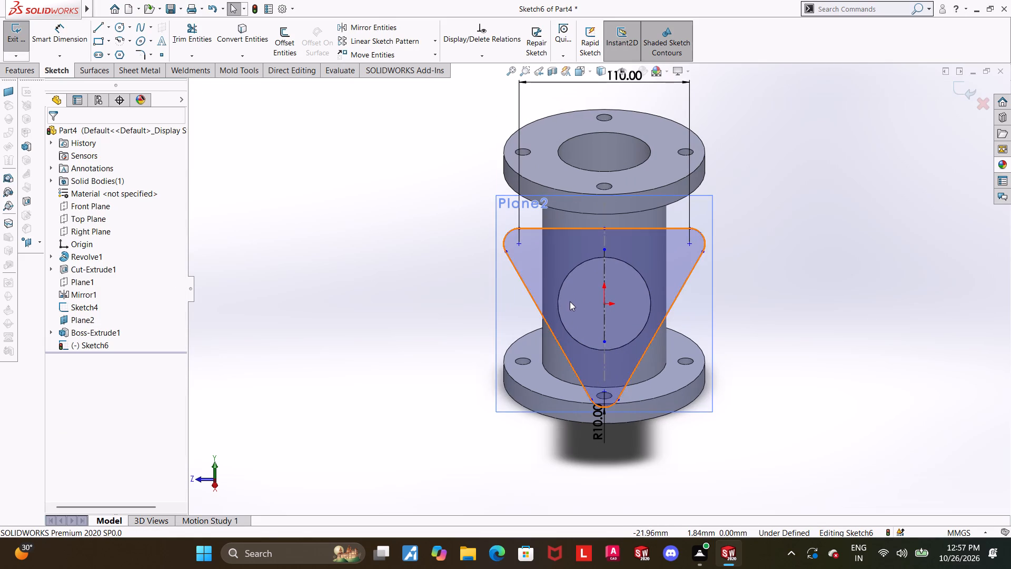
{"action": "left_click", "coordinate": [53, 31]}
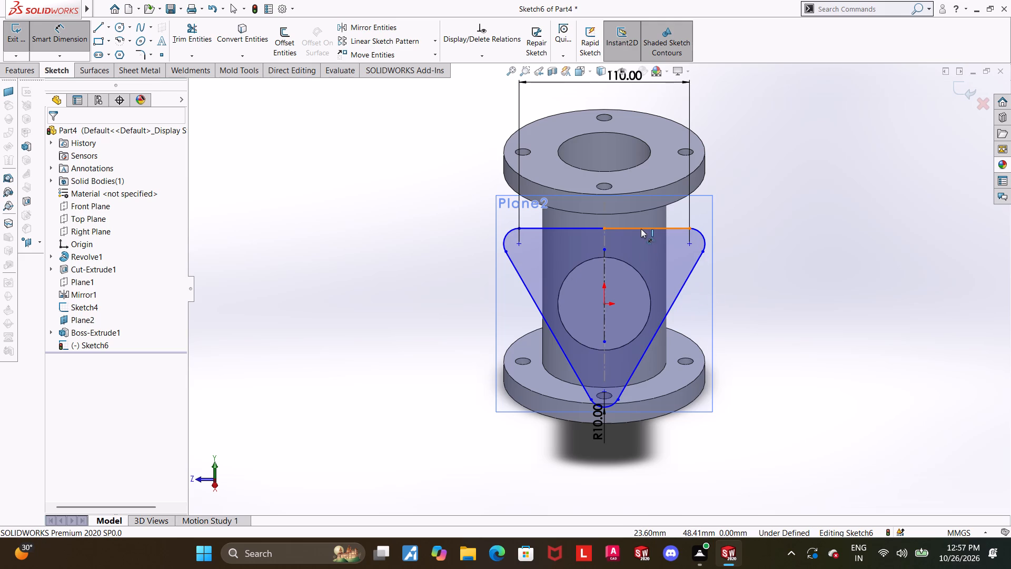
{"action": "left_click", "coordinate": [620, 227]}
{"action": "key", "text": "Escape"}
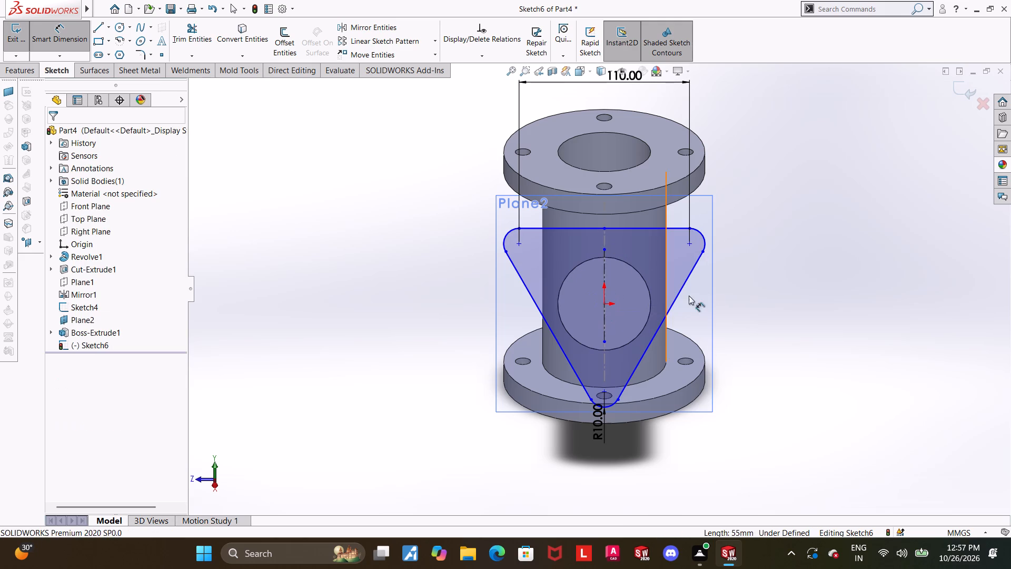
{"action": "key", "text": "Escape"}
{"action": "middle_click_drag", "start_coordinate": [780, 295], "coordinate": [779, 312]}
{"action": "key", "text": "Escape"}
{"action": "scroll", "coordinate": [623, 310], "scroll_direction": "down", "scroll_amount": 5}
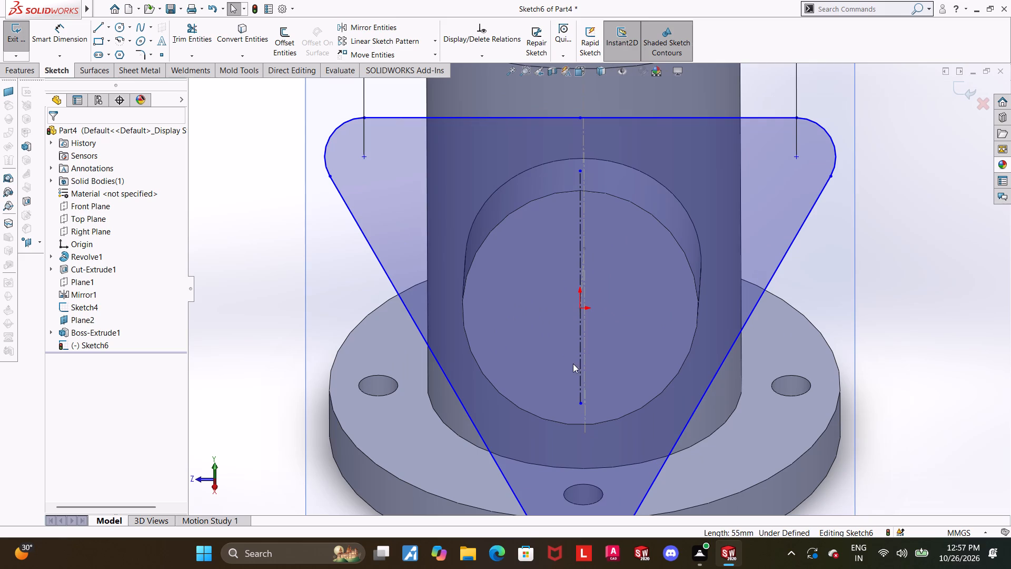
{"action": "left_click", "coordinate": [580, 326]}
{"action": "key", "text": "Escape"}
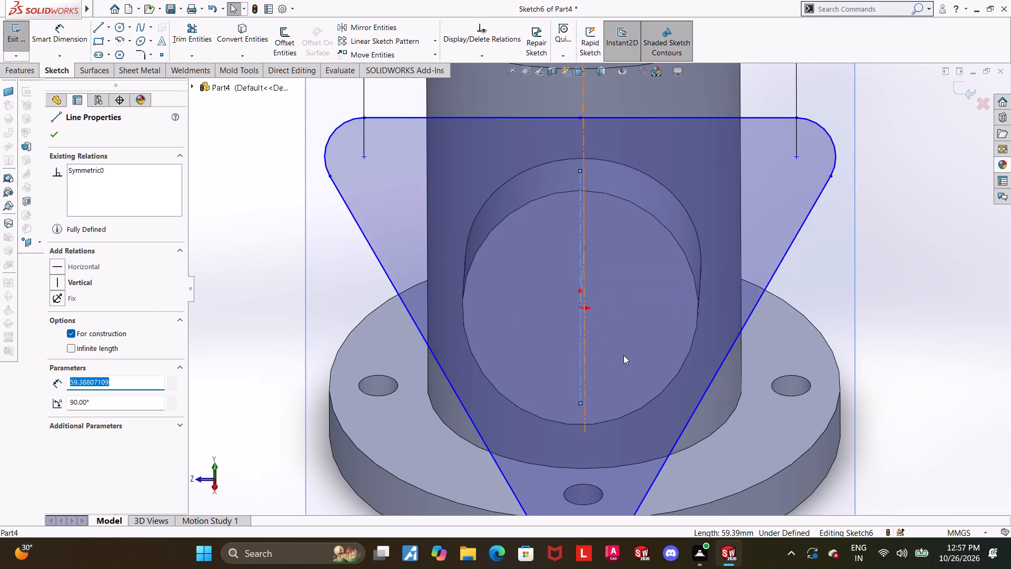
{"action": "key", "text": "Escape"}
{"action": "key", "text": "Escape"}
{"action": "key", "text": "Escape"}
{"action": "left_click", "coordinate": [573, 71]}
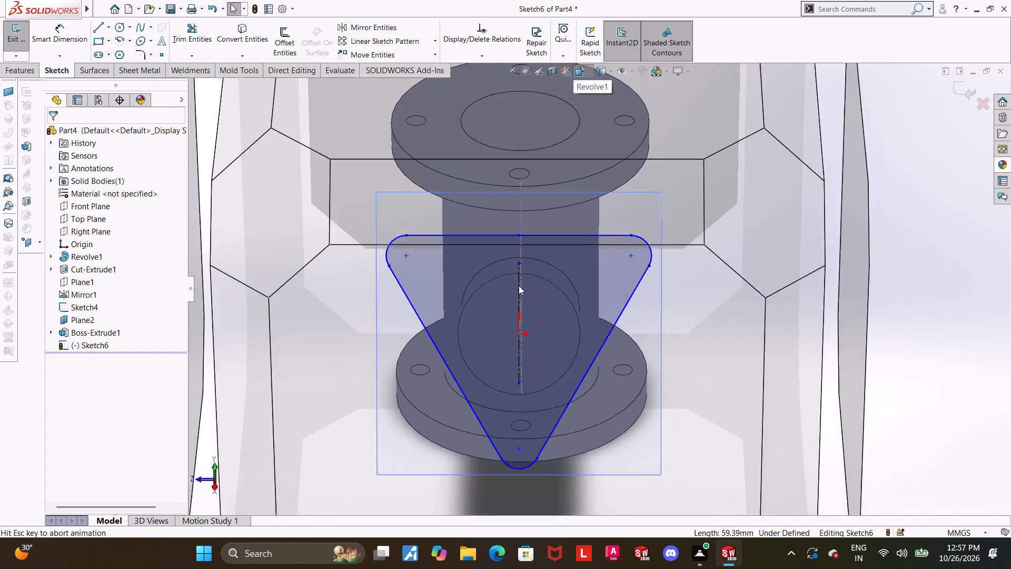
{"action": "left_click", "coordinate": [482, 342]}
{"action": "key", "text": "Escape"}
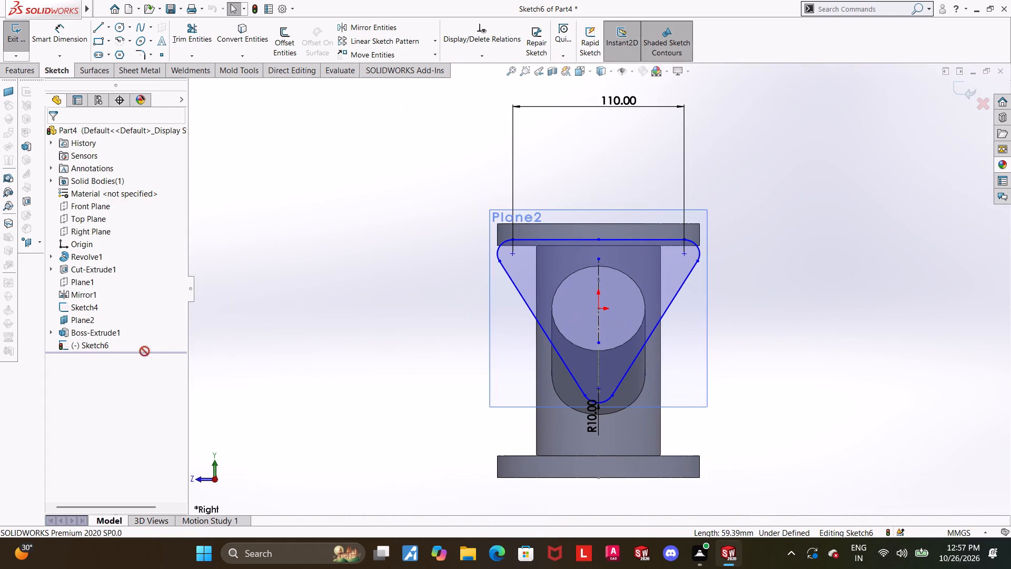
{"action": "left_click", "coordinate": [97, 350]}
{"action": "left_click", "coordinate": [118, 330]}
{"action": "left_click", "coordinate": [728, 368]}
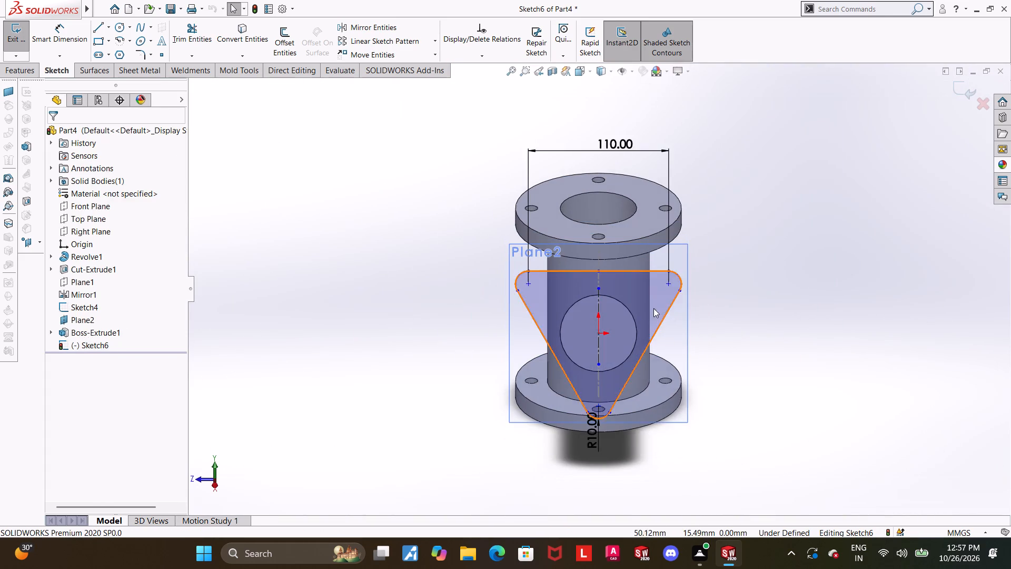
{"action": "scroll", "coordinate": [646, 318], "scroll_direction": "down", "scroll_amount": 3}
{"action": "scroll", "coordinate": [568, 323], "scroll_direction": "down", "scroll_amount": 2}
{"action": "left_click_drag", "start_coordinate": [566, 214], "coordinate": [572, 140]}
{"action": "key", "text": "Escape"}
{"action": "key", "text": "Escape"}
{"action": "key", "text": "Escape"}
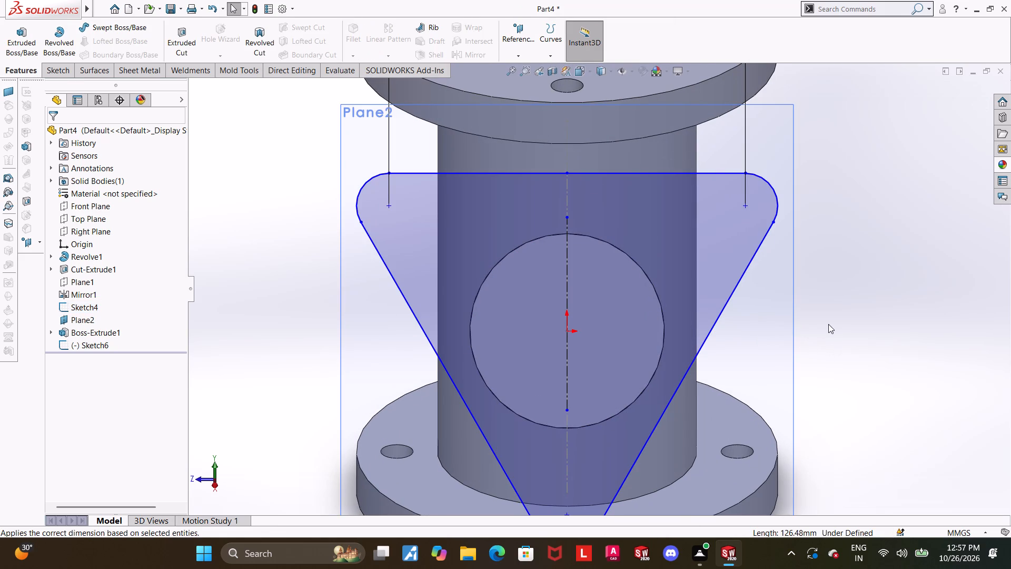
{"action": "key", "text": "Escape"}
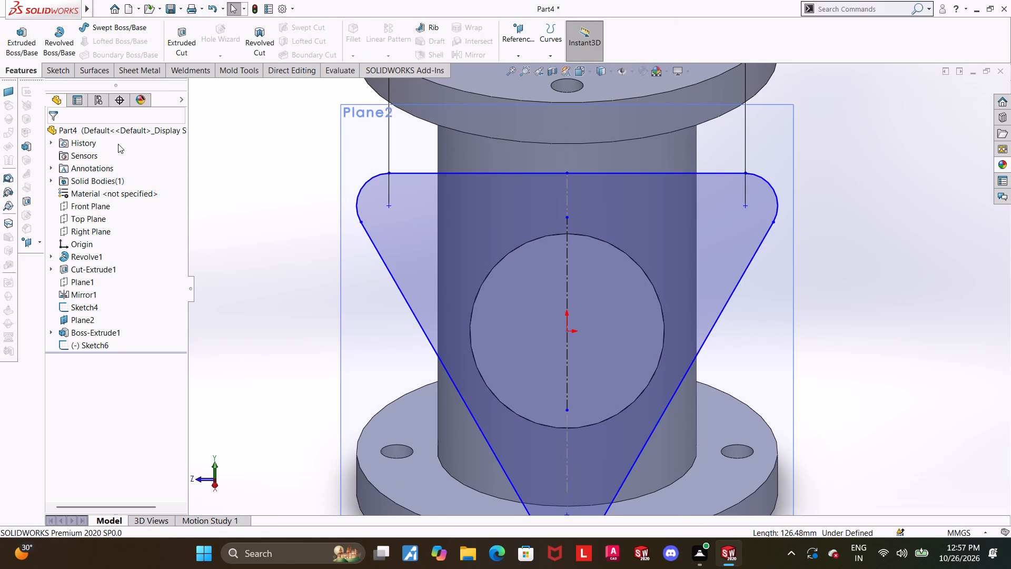
Draw a horizontal construction line about 36 mm long across the branch's end face in the triangle sketch, just below its centre.
{"action": "left_click", "coordinate": [105, 341]}
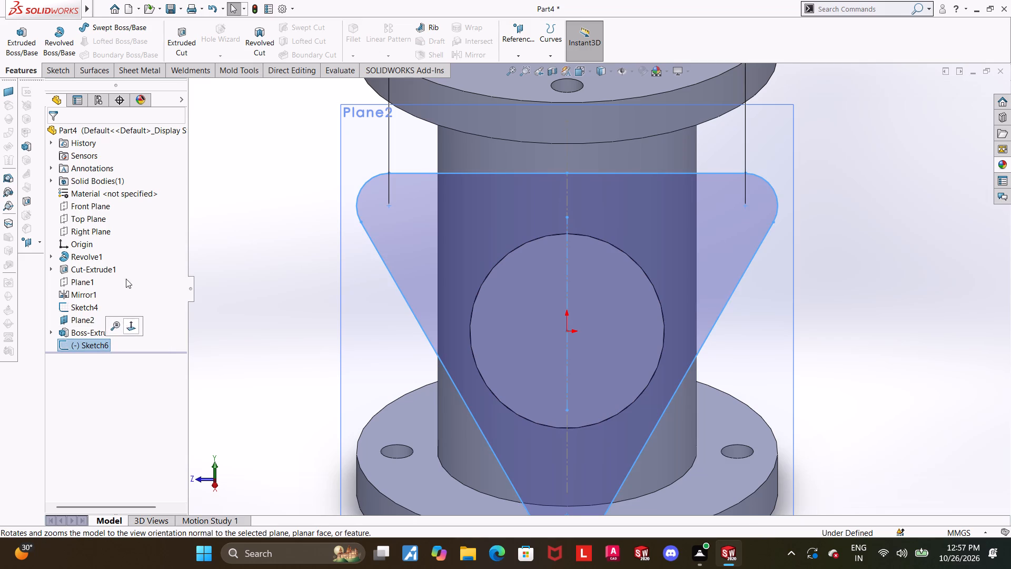
{"action": "left_click", "coordinate": [48, 69]}
{"action": "left_click", "coordinate": [107, 24]}
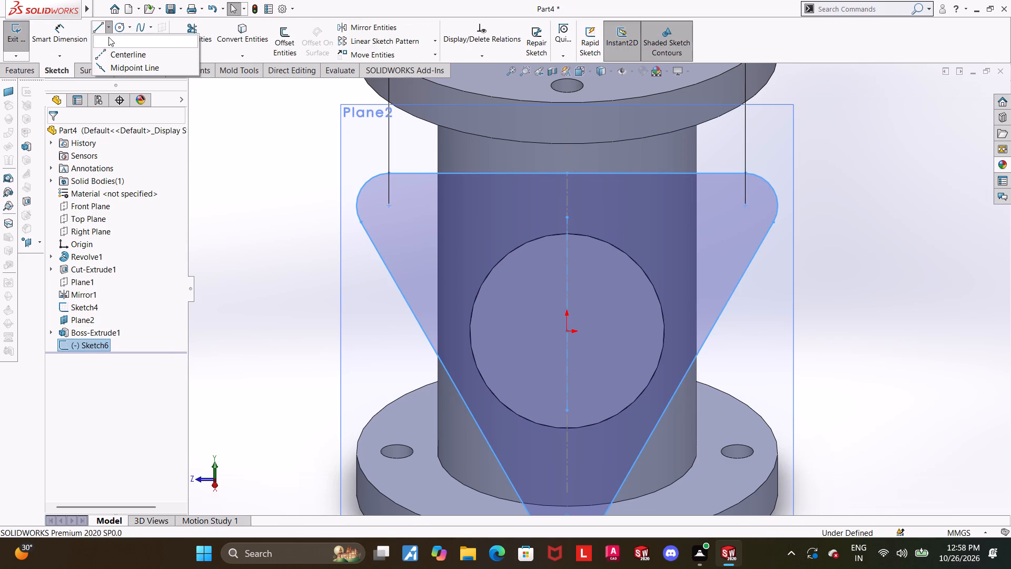
{"action": "left_click", "coordinate": [111, 53]}
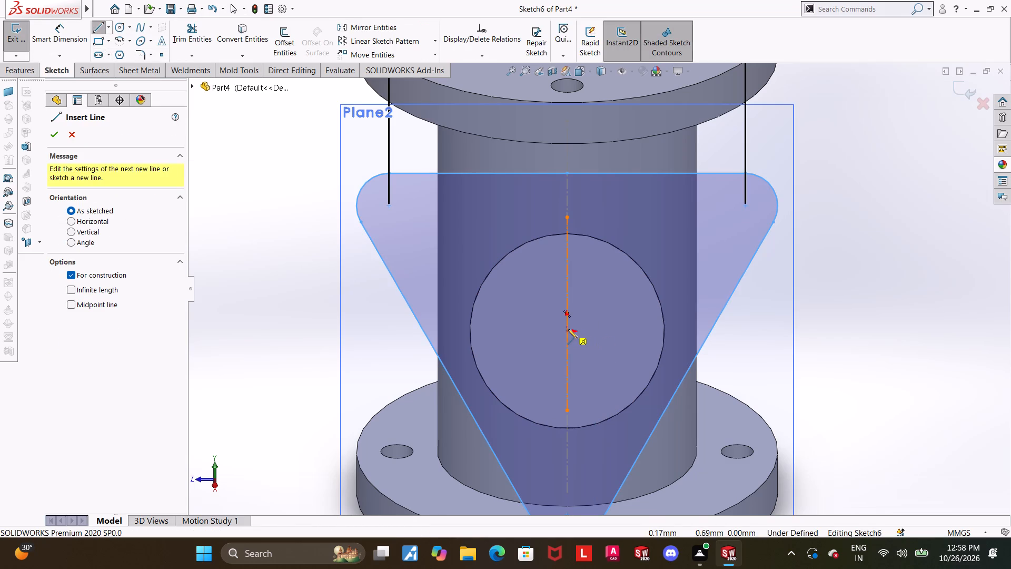
{"action": "left_click", "coordinate": [510, 335]}
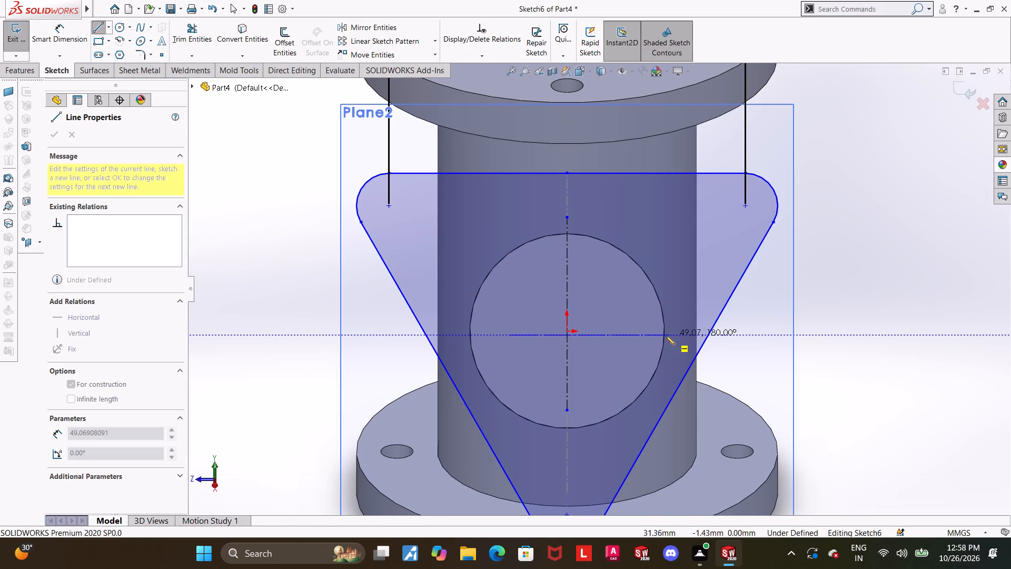
{"action": "left_click", "coordinate": [628, 335]}
{"action": "key", "text": "Escape"}
{"action": "key", "text": "Escape"}
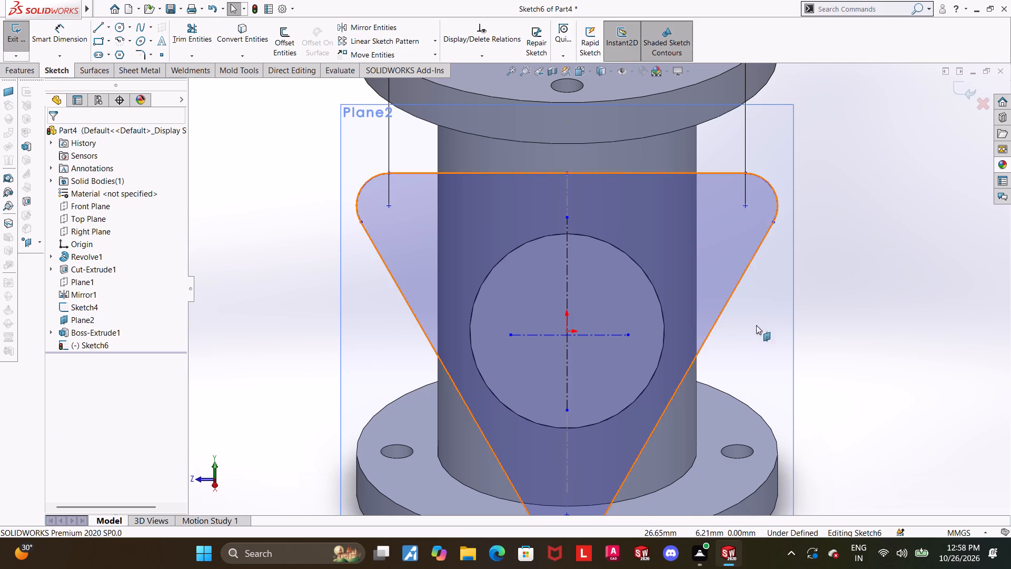
Make the horizontal construction line coincident with the centre point of the branch's end face.
{"action": "middle_click_drag", "start_coordinate": [831, 336], "coordinate": [844, 336]}
{"action": "scroll", "coordinate": [635, 339], "scroll_direction": "down", "scroll_amount": 6}
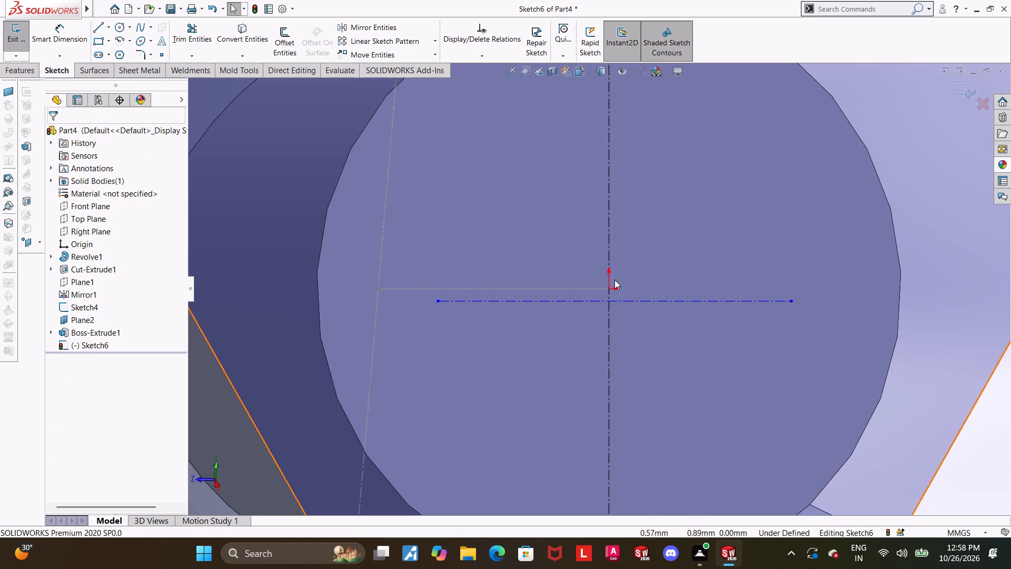
{"action": "left_click", "coordinate": [609, 288]}
{"action": "left_click", "coordinate": [618, 301], "text": "ctrl"}
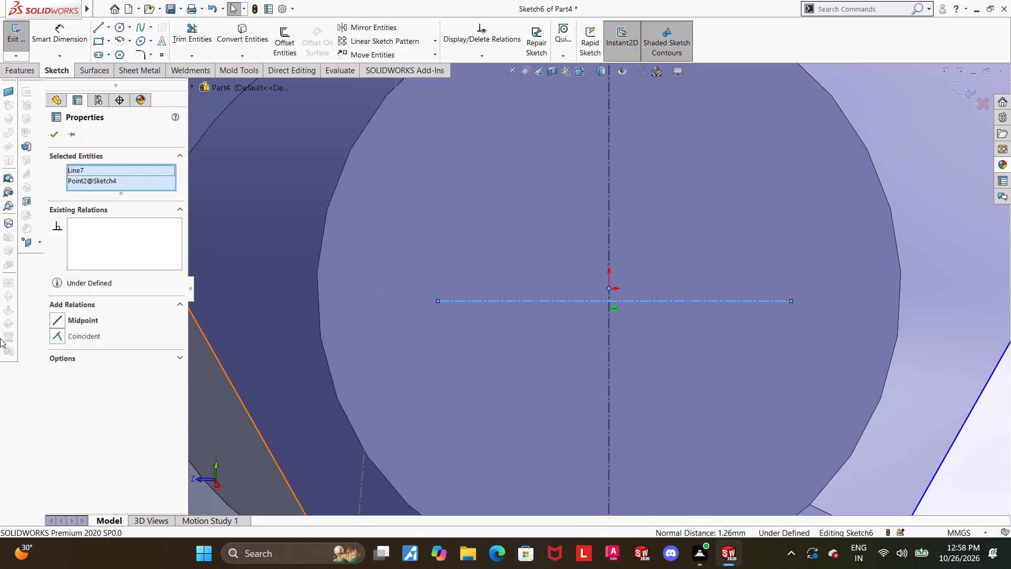
{"action": "left_click", "coordinate": [53, 336]}
{"action": "scroll", "coordinate": [546, 321], "scroll_direction": "up", "scroll_amount": 5}
{"action": "left_click", "coordinate": [929, 380]}
Dimension the distance between the triangle's top edge and the horizontal construction line as 55 mm.
{"action": "middle_click_drag", "start_coordinate": [916, 367], "coordinate": [916, 367]}
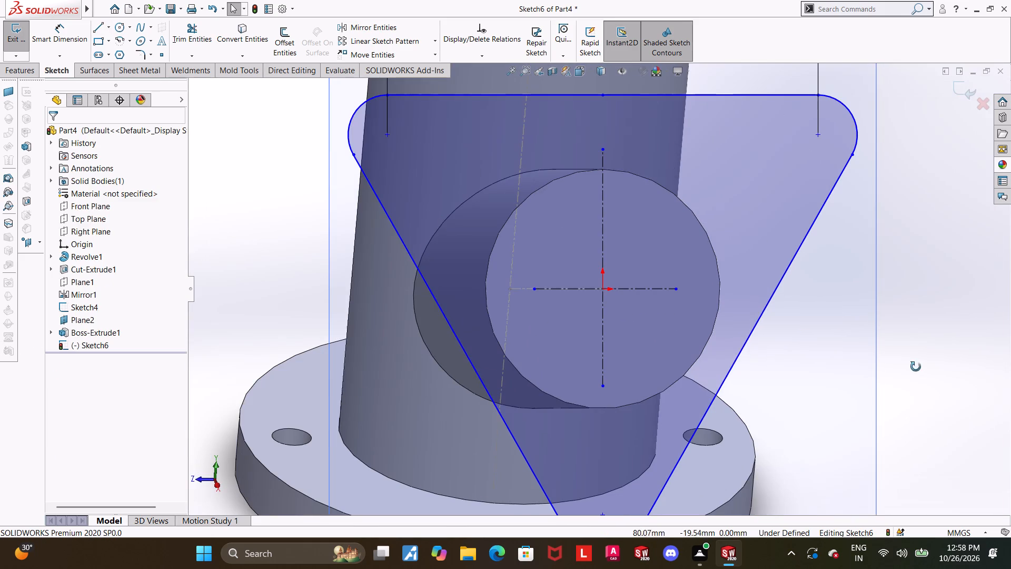
{"action": "middle_click_drag", "start_coordinate": [916, 367], "coordinate": [905, 359]}
{"action": "left_click", "coordinate": [581, 71]}
{"action": "left_click", "coordinate": [479, 367]}
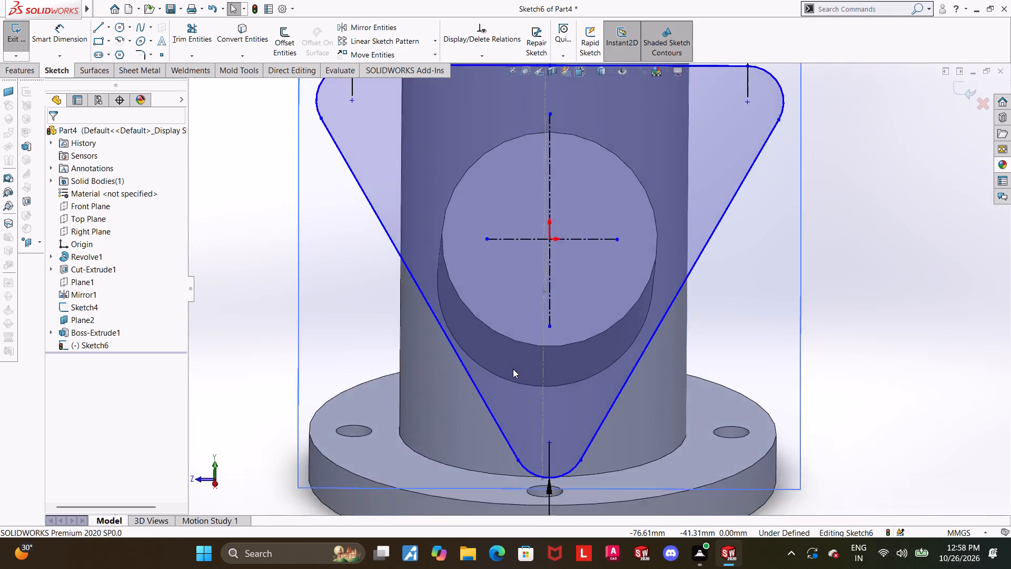
{"action": "scroll", "coordinate": [636, 275], "scroll_direction": "up", "scroll_amount": 2}
{"action": "scroll", "coordinate": [501, 281], "scroll_direction": "down", "scroll_amount": 4}
{"action": "key", "text": "Escape"}
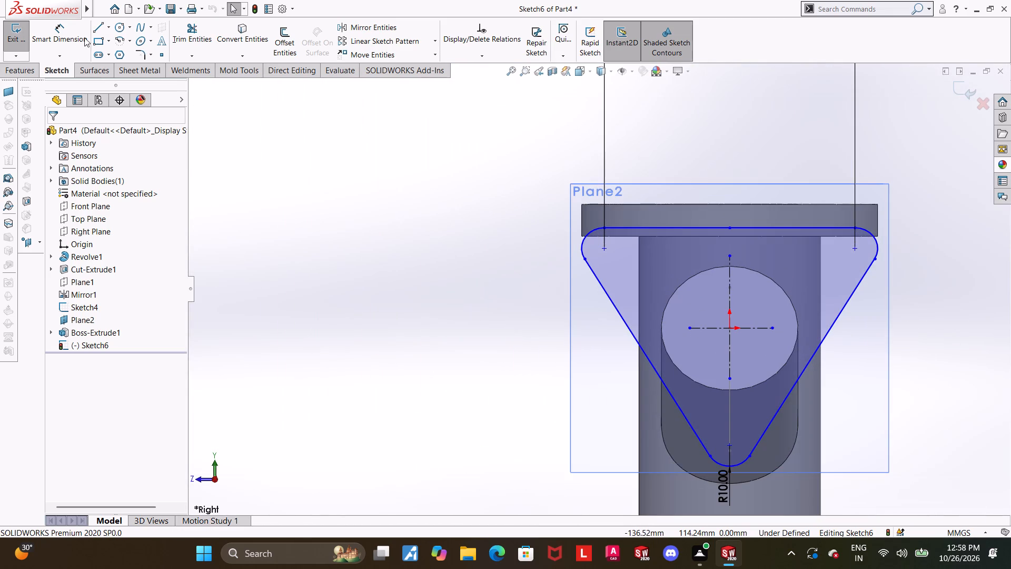
{"action": "left_click", "coordinate": [71, 36]}
{"action": "left_click", "coordinate": [699, 228]}
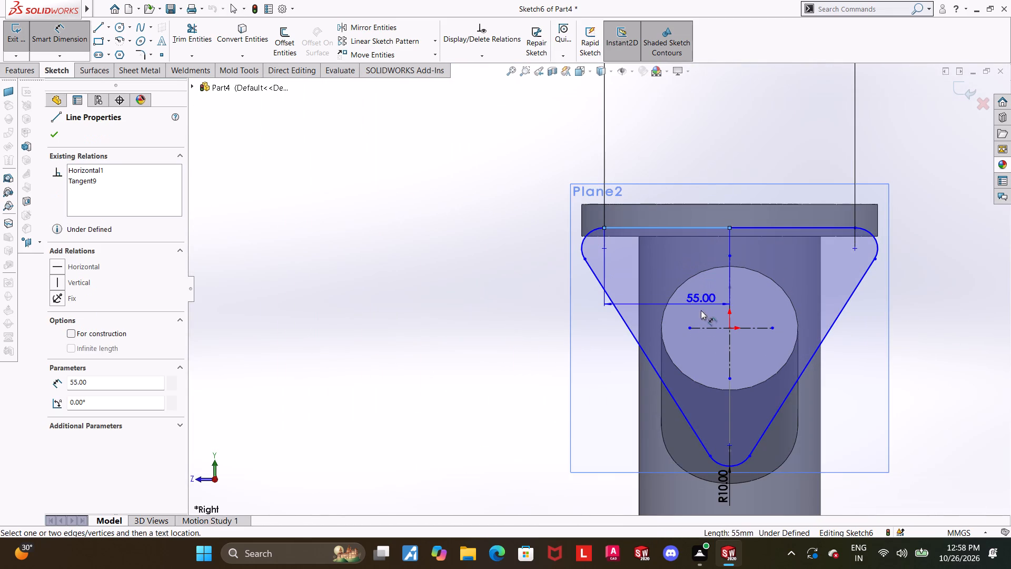
{"action": "left_click", "coordinate": [703, 327]}
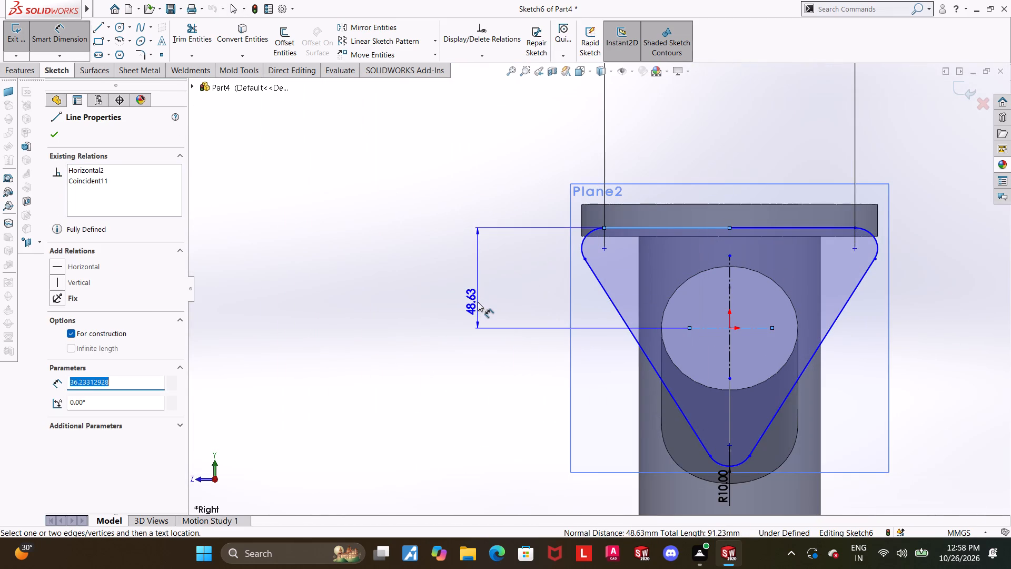
{"action": "left_click", "coordinate": [478, 302]}
{"action": "type", "text": "55"}
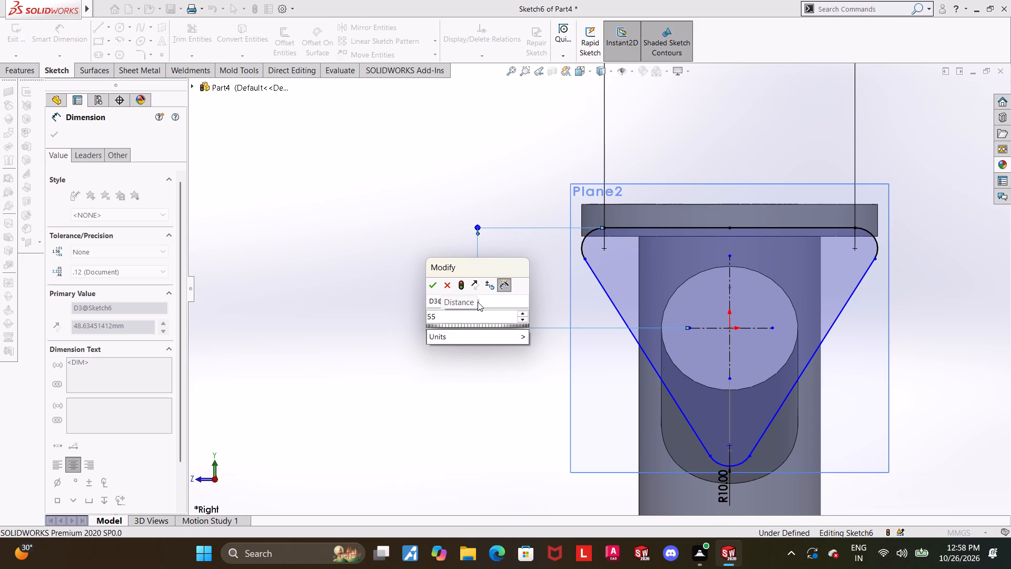
{"action": "key", "text": "Return"}
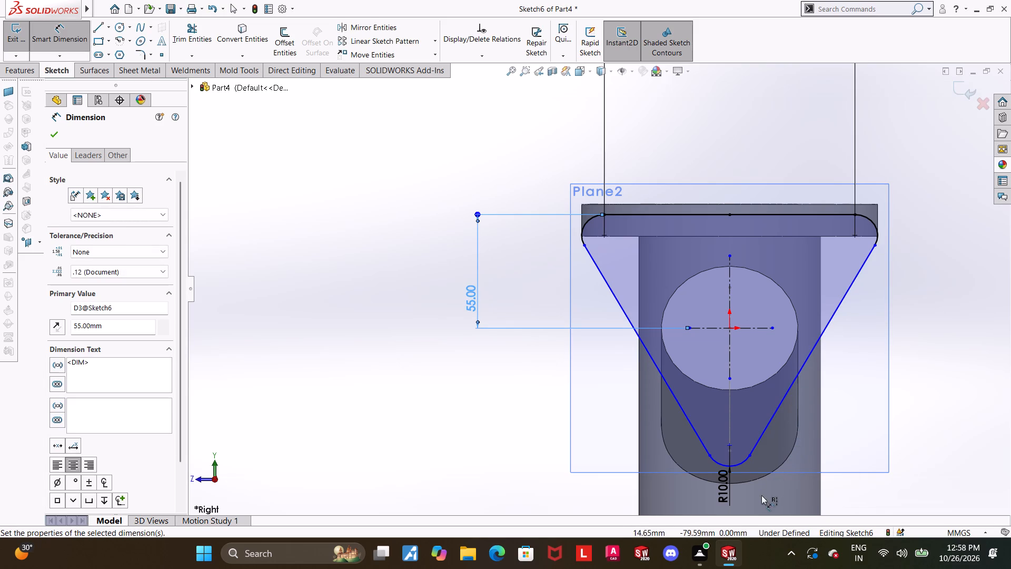
{"action": "key", "text": "Escape"}
{"action": "key", "text": "grave"}
{"action": "left_click", "coordinate": [963, 329]}
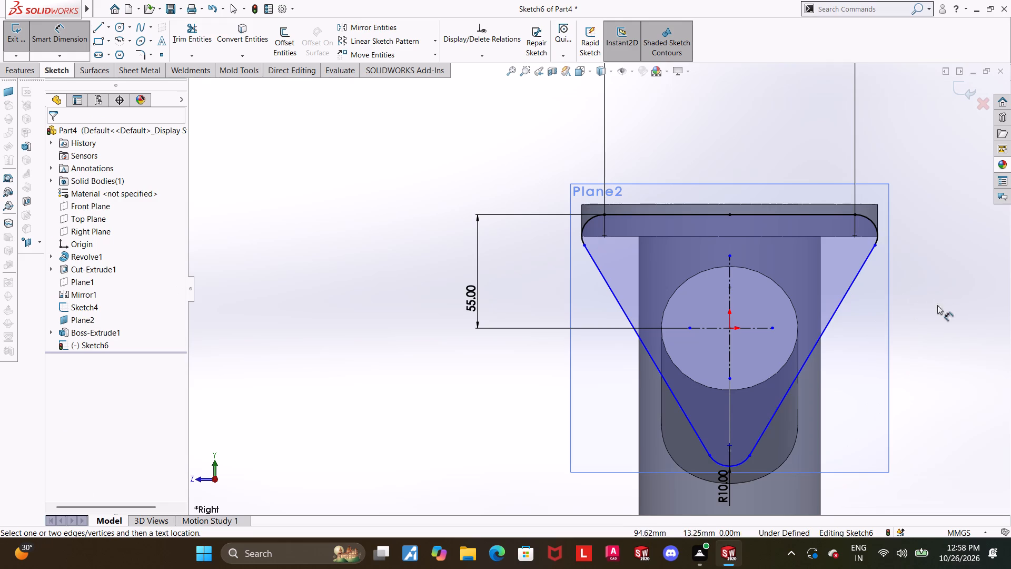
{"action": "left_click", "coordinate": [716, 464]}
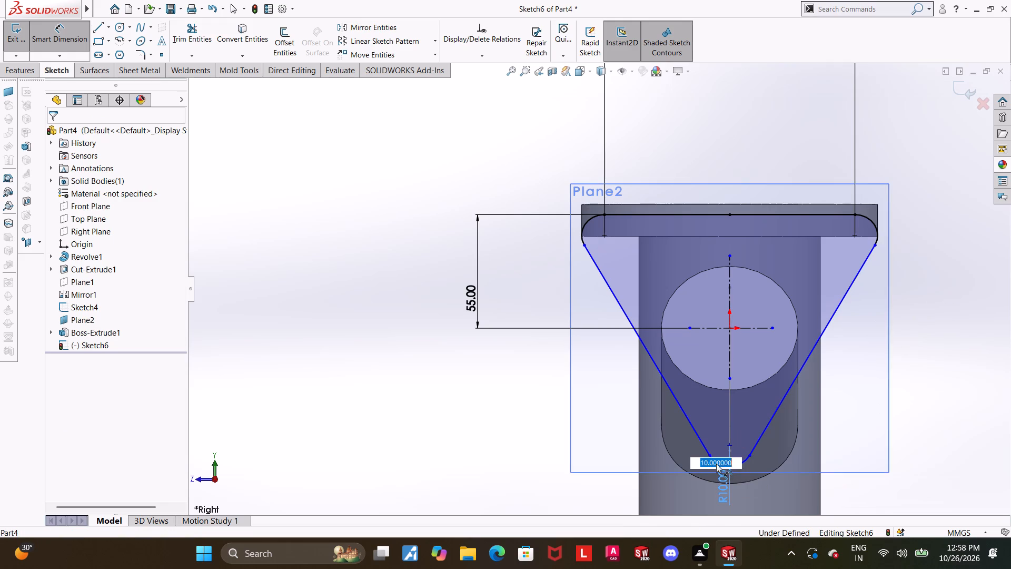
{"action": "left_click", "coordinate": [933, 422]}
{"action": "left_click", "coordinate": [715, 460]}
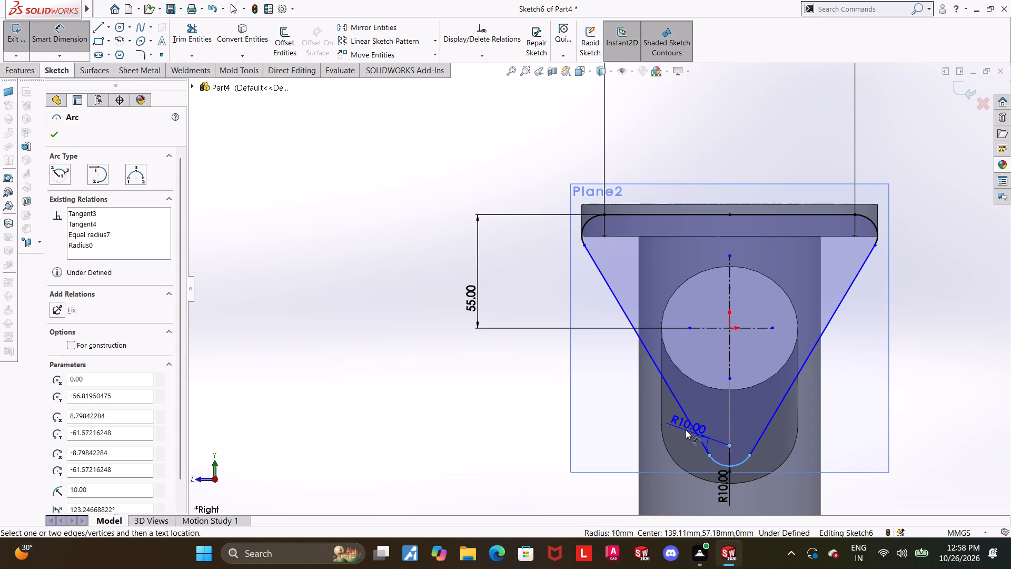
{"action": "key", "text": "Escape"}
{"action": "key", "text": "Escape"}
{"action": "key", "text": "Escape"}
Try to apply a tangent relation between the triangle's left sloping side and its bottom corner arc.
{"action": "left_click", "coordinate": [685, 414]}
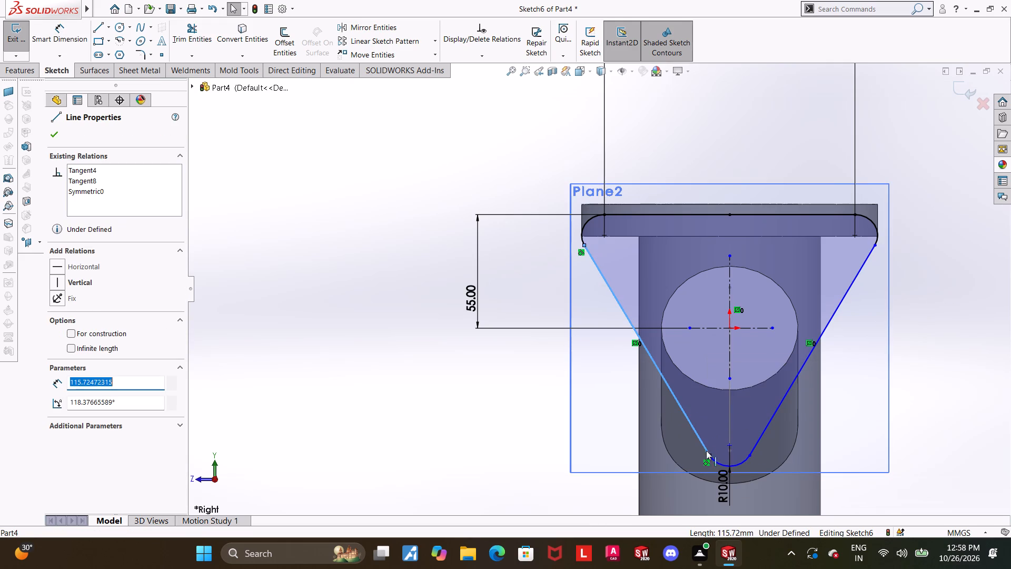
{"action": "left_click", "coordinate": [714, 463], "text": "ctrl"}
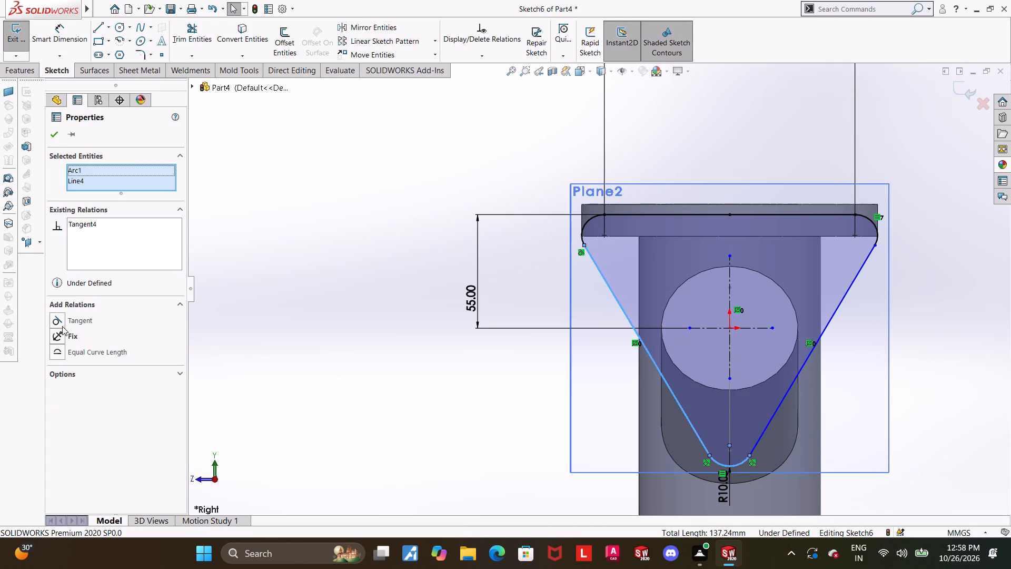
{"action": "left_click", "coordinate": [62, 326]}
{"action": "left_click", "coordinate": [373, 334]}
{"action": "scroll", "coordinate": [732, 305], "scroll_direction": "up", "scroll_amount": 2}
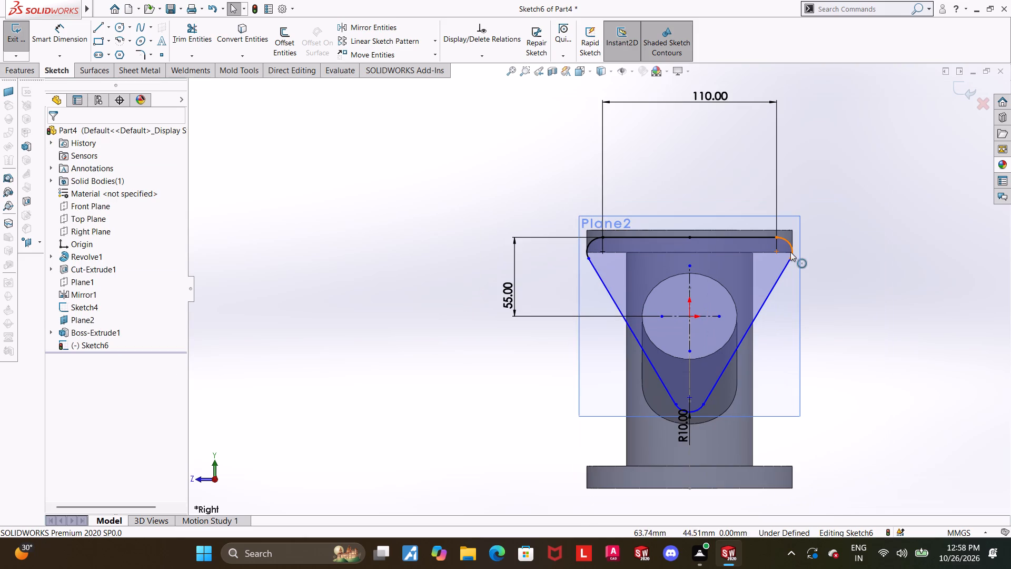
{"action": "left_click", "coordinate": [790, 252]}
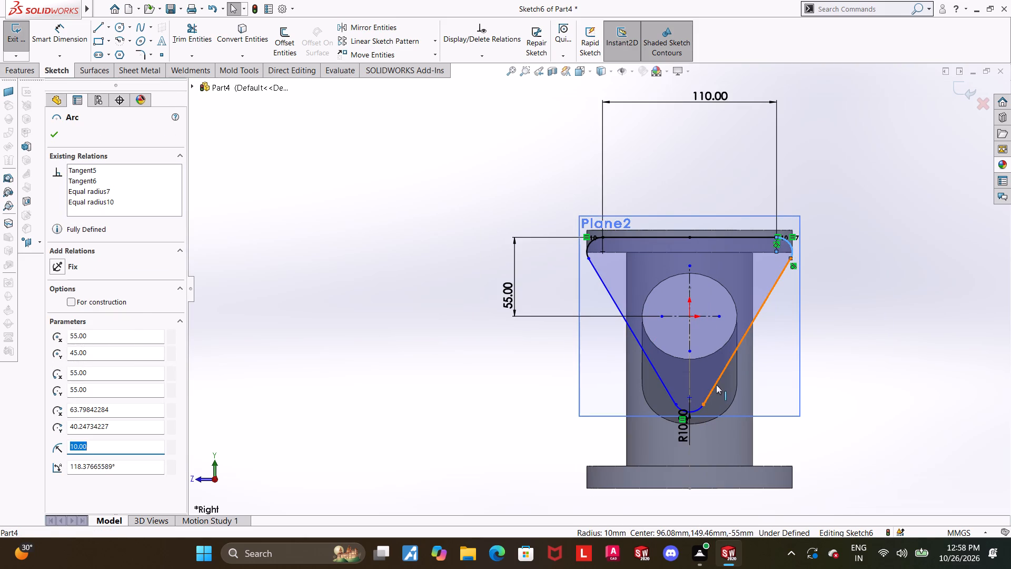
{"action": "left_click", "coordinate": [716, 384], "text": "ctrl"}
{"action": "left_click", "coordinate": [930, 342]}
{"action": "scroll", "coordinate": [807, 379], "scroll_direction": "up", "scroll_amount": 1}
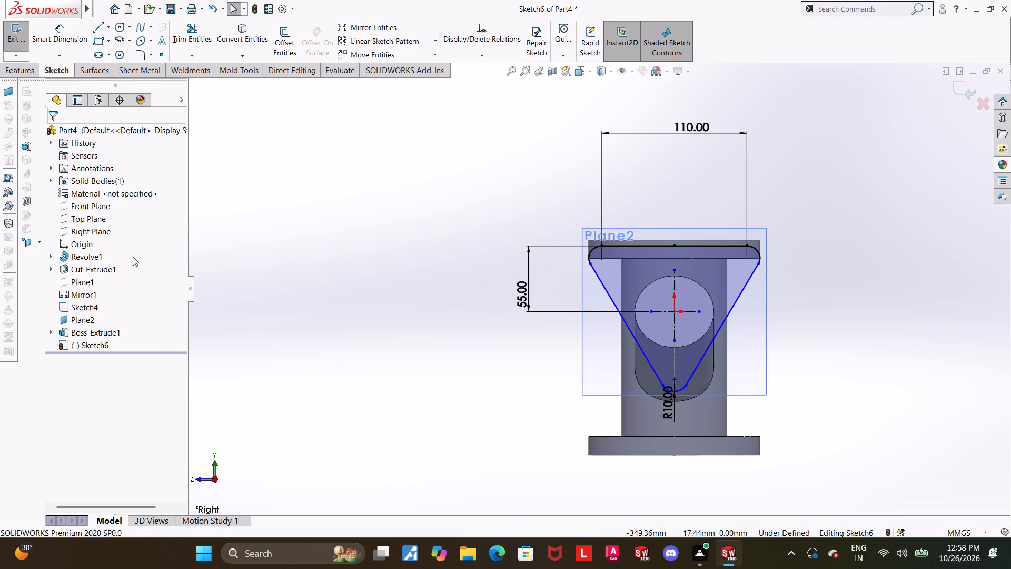
Dimension the distance between the centres of the triangle's upper-left corner arc and bottom corner arc as 110 mm.
{"action": "left_click", "coordinate": [72, 36]}
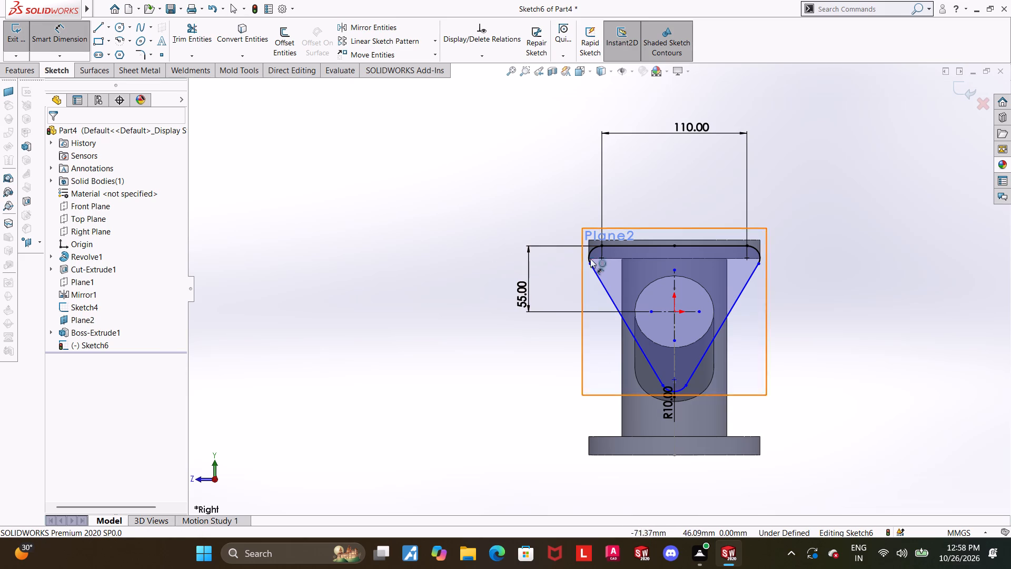
{"action": "left_click", "coordinate": [599, 260]}
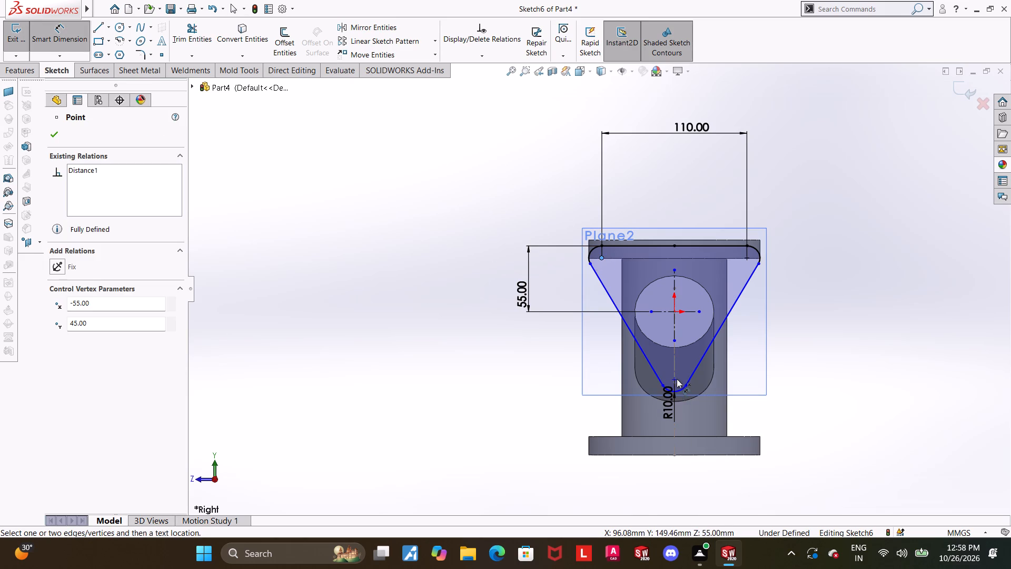
{"action": "left_click", "coordinate": [676, 381]}
{"action": "left_click", "coordinate": [580, 382]}
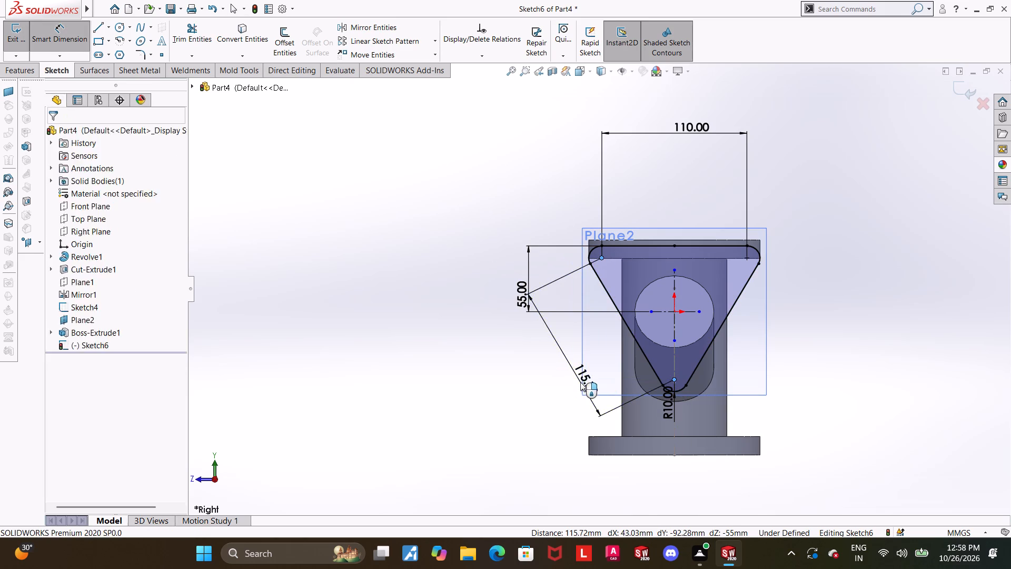
{"action": "type", "text": "110"}
{"action": "key", "text": "Return"}
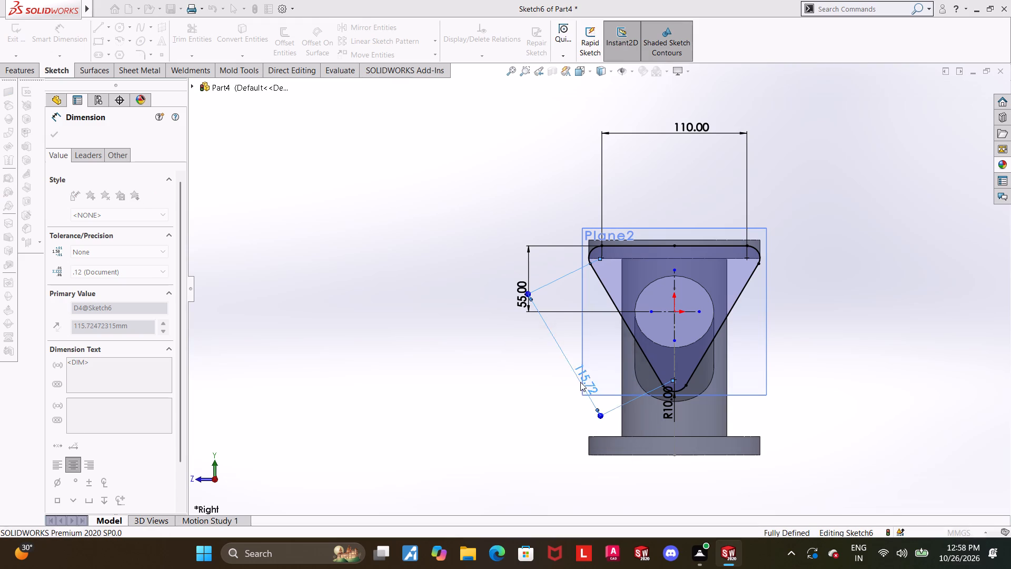
{"action": "key", "text": "Escape"}
{"action": "key", "text": "Escape"}
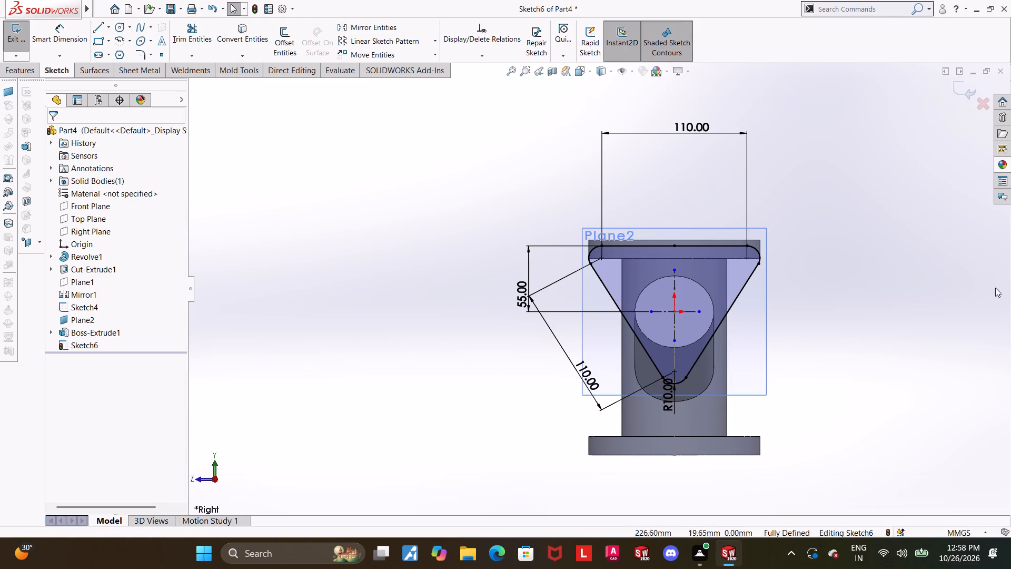
{"action": "left_click", "coordinate": [844, 263]}
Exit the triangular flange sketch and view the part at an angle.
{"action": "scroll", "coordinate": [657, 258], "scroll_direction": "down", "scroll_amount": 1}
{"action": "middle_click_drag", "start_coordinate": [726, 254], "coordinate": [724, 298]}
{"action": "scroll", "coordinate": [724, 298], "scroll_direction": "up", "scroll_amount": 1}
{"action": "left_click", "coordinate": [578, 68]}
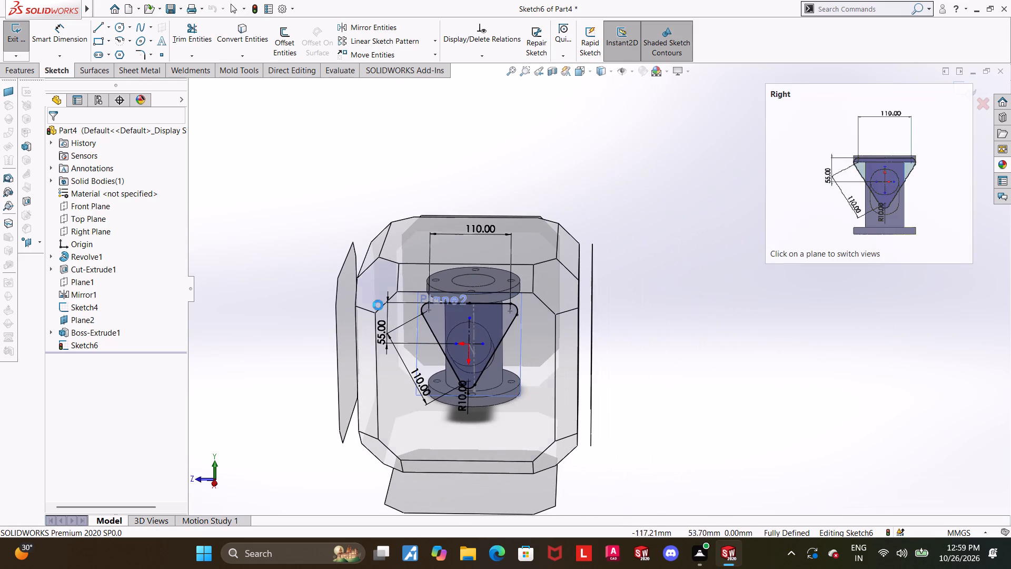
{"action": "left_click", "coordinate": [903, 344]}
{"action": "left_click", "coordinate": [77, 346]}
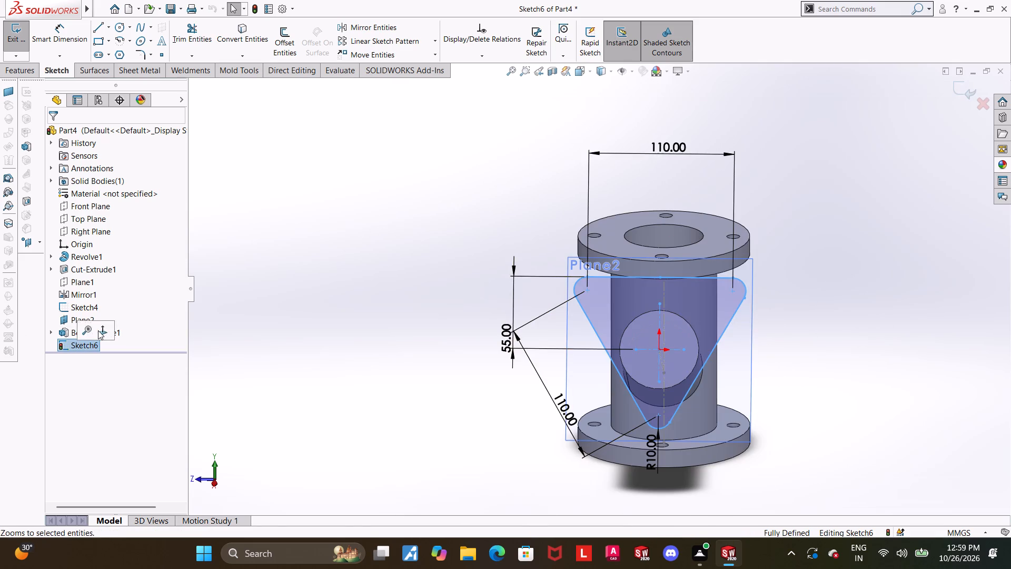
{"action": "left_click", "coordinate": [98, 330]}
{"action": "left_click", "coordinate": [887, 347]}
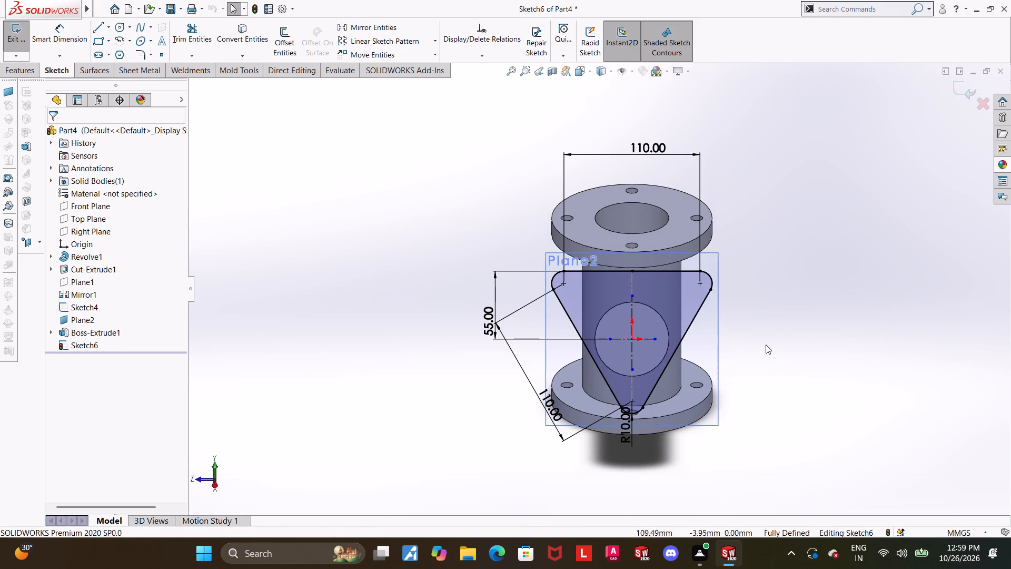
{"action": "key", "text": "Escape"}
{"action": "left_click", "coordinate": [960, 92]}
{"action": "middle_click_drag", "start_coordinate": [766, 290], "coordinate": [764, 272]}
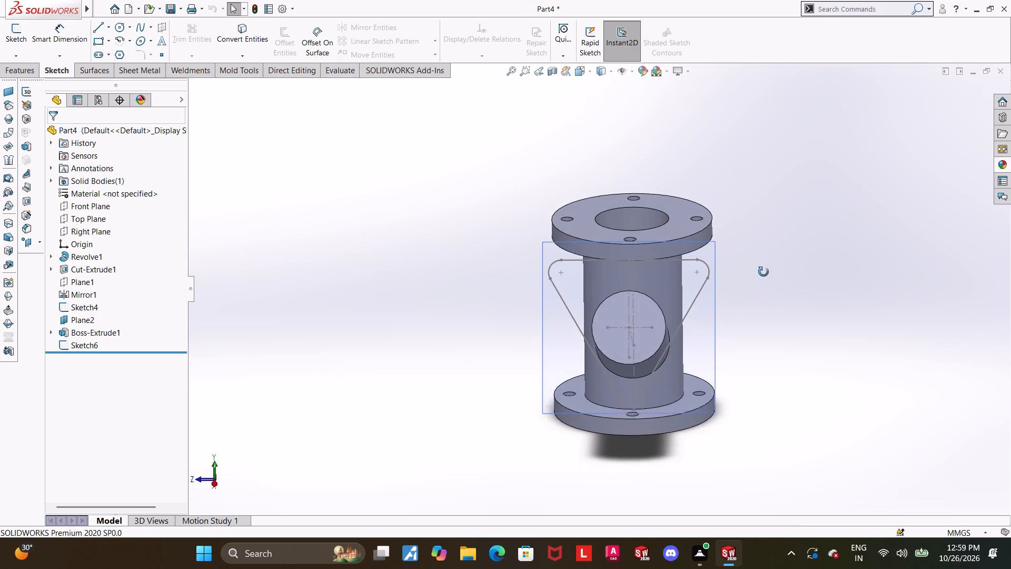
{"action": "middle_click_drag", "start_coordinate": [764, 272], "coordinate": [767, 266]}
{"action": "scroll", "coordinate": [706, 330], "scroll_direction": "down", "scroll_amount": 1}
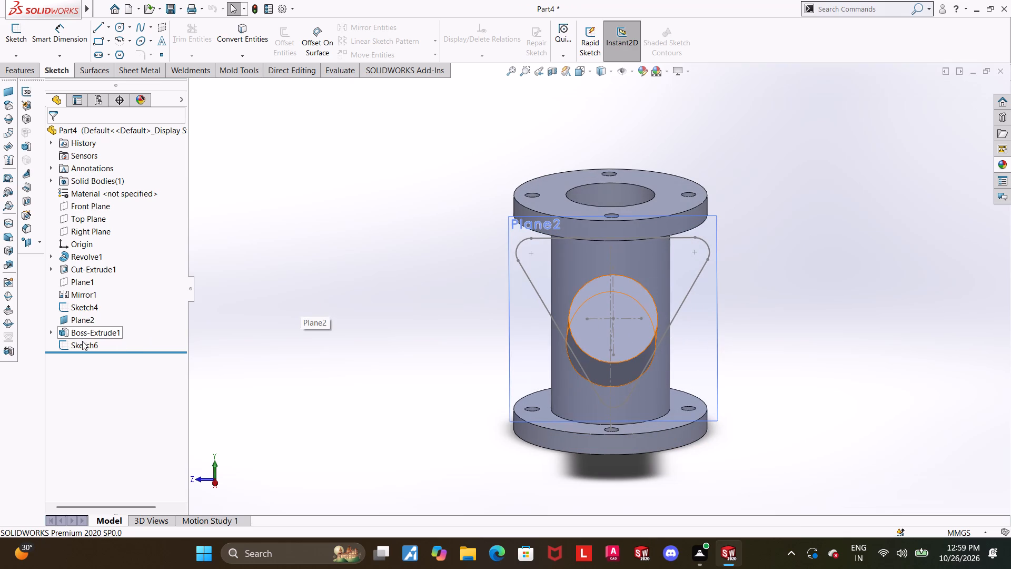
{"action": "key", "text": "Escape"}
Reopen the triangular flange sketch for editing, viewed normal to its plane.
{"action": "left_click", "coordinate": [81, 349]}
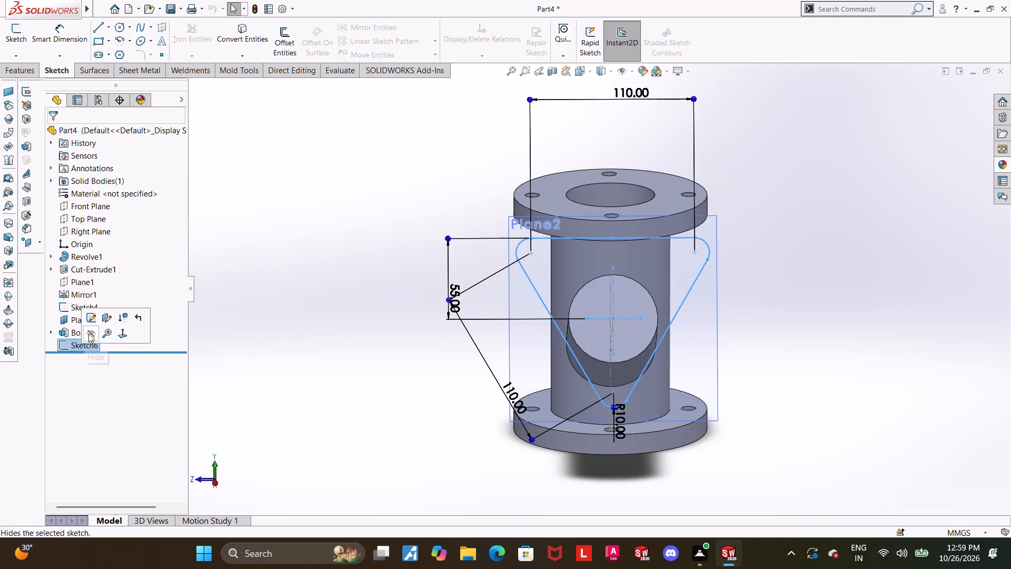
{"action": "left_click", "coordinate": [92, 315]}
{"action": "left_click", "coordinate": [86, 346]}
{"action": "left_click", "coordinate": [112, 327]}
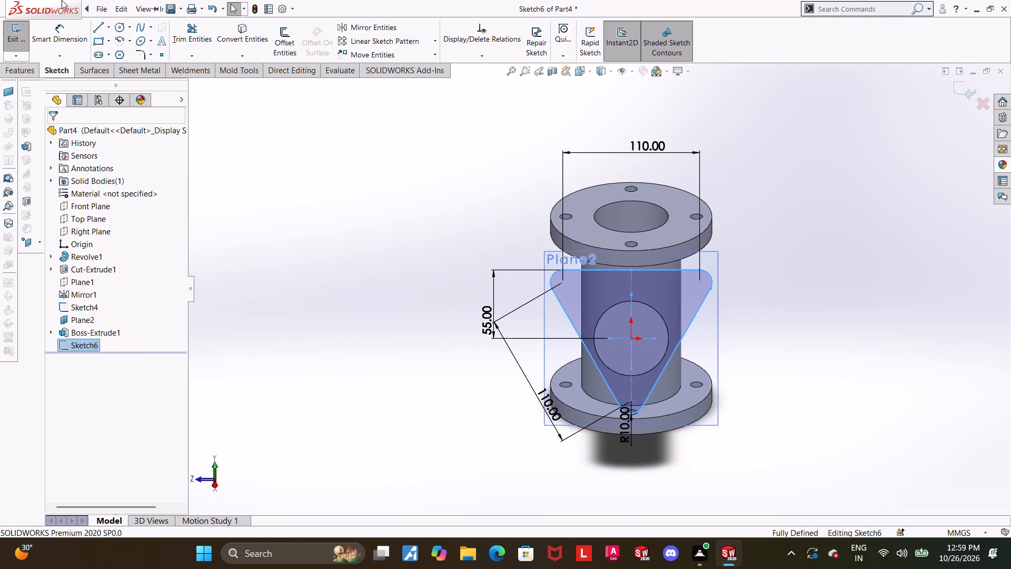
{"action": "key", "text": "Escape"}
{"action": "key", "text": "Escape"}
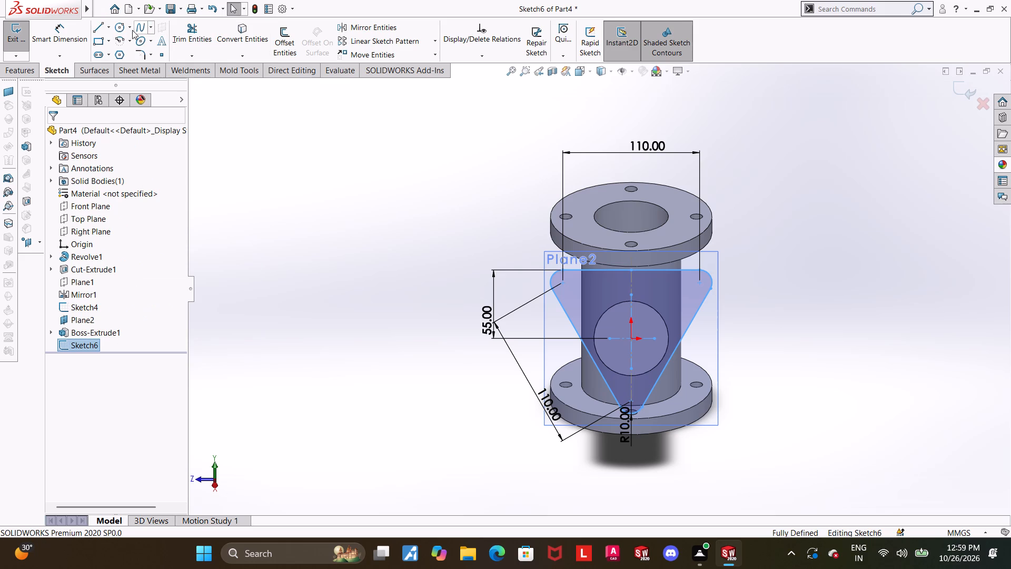
Draw a circle about 10.4 mm in diameter centred on the centre of the triangle's upper-left corner arc.
{"action": "left_click", "coordinate": [111, 28]}
{"action": "key", "text": "Escape"}
{"action": "left_click", "coordinate": [120, 27]}
{"action": "scroll", "coordinate": [642, 186], "scroll_direction": "down", "scroll_amount": 2}
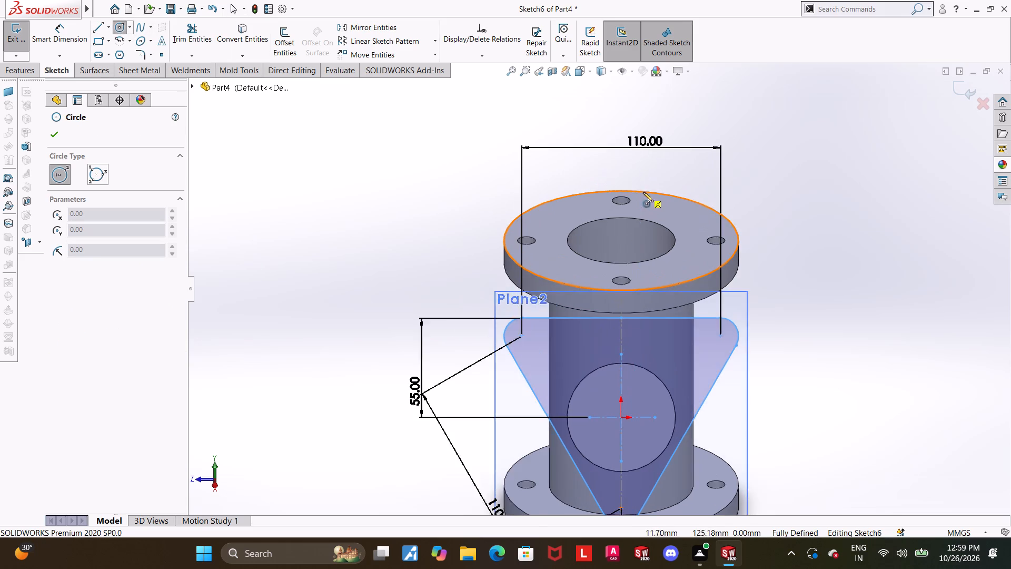
{"action": "scroll", "coordinate": [642, 225], "scroll_direction": "down", "scroll_amount": 2}
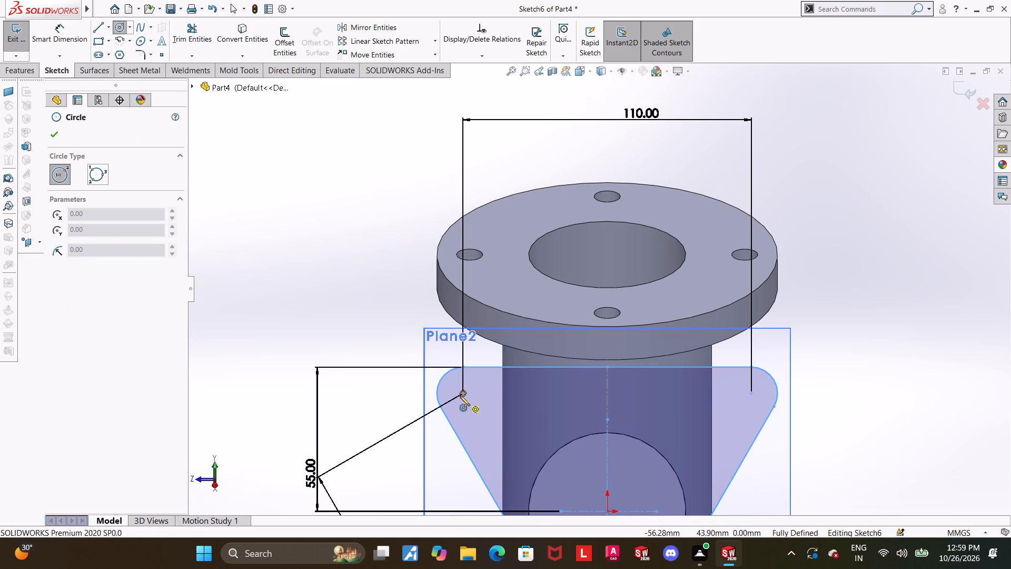
{"action": "left_click", "coordinate": [460, 396]}
{"action": "key", "text": "Escape"}
{"action": "left_click", "coordinate": [125, 30]}
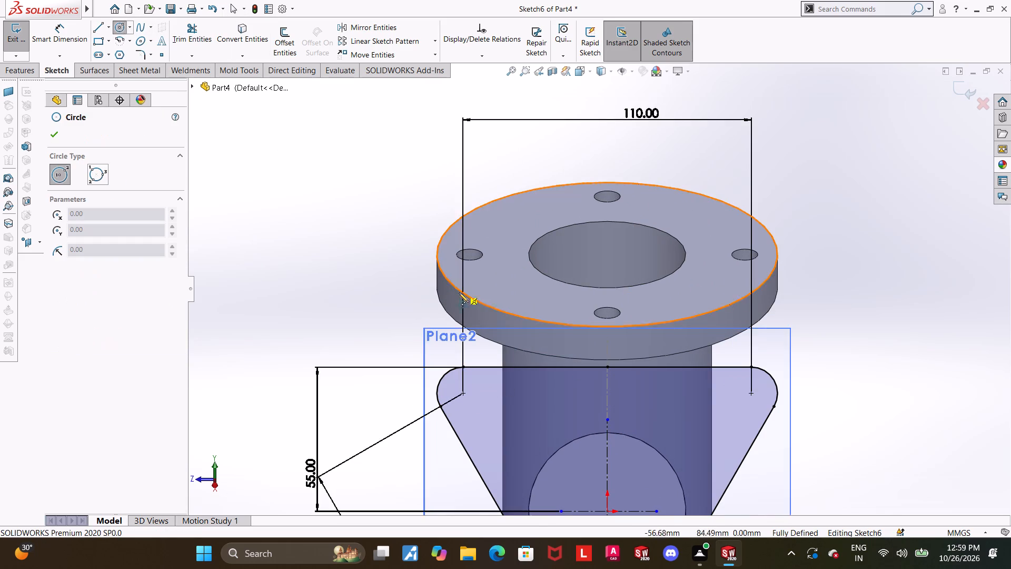
{"action": "left_click", "coordinate": [465, 396]}
{"action": "left_click", "coordinate": [475, 399]}
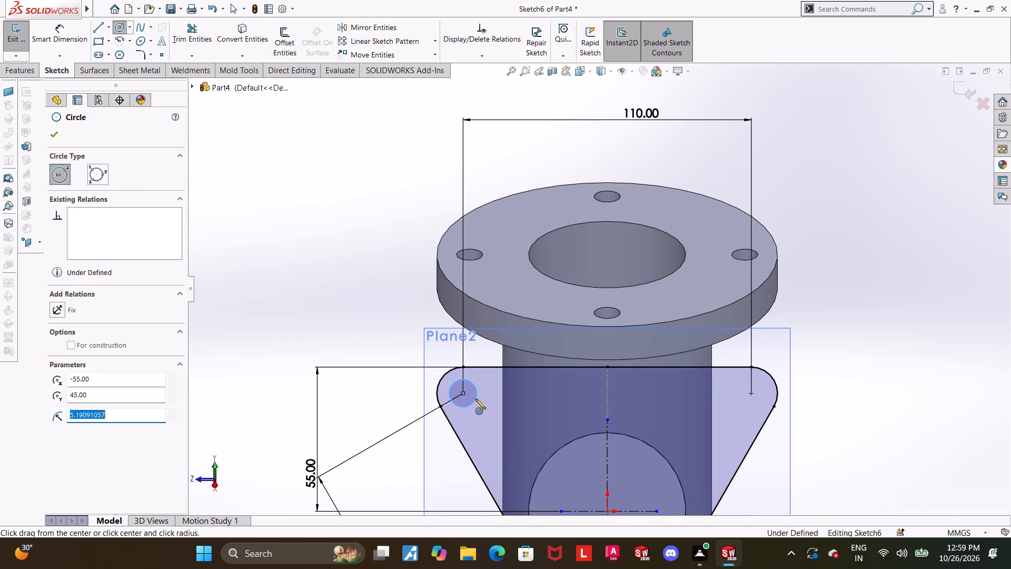
{"action": "key", "text": "Escape"}
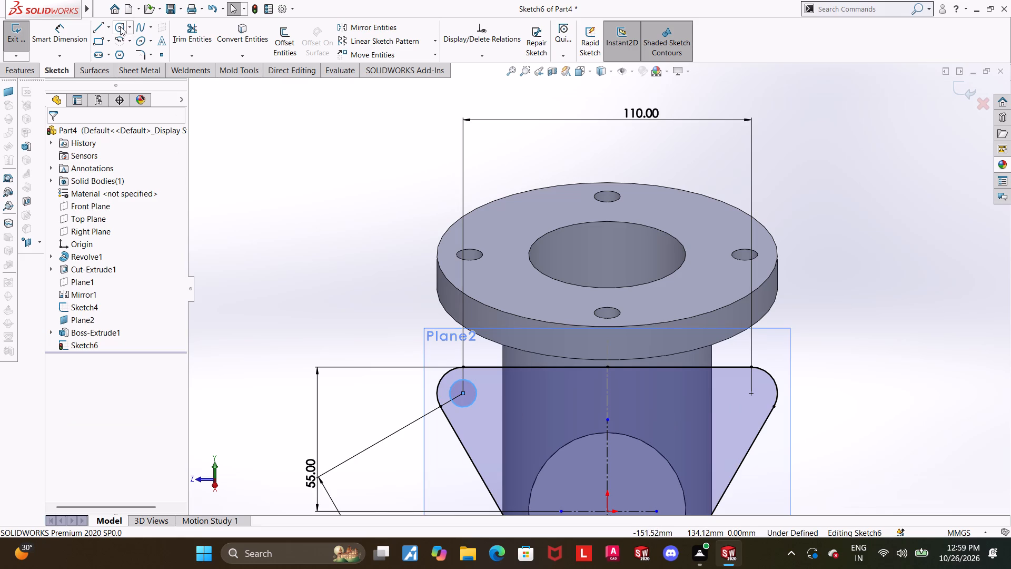
Draw a circle about 8.9 mm in diameter centred on the centre of the triangle's upper-right corner arc.
{"action": "left_click", "coordinate": [120, 26]}
{"action": "left_click", "coordinate": [751, 391]}
{"action": "left_click", "coordinate": [763, 394]}
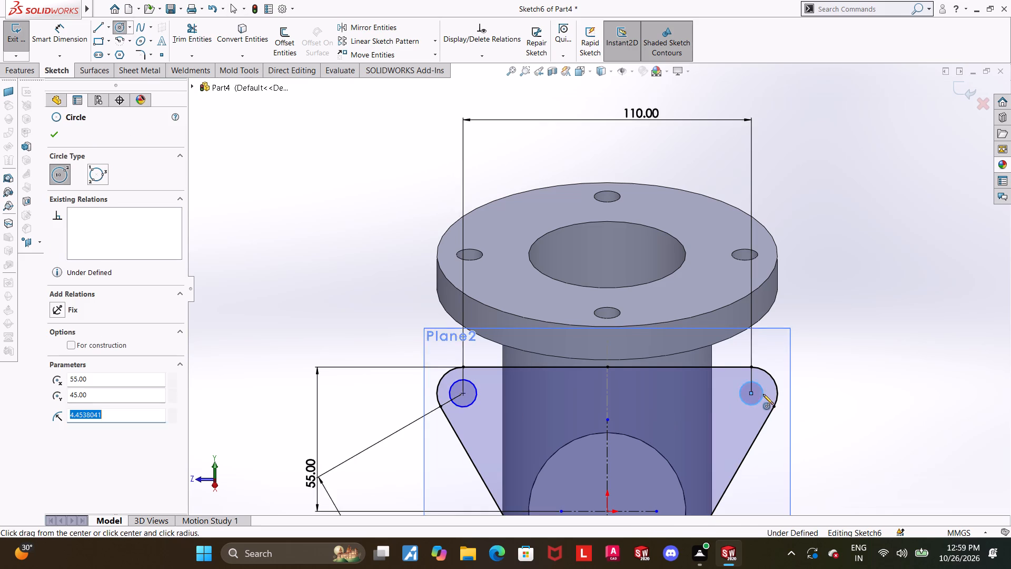
Draw a small circle centred on the centre of the triangle's bottom corner arc.
{"action": "scroll", "coordinate": [763, 394], "scroll_direction": "down", "scroll_amount": 4}
{"action": "scroll", "coordinate": [715, 421], "scroll_direction": "up", "scroll_amount": 6}
{"action": "scroll", "coordinate": [516, 478], "scroll_direction": "up", "scroll_amount": 2}
{"action": "scroll", "coordinate": [530, 453], "scroll_direction": "down", "scroll_amount": 5}
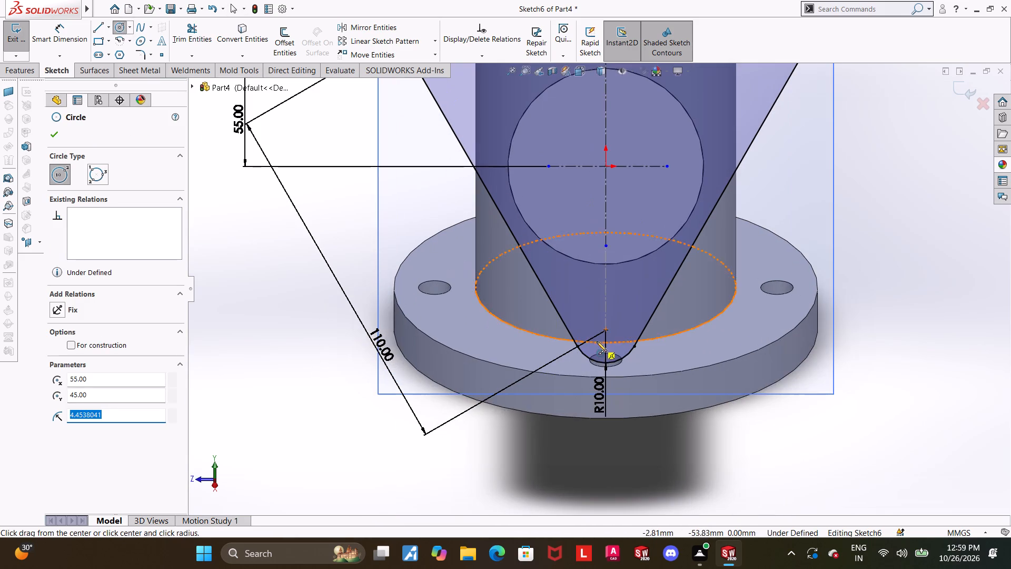
{"action": "left_click", "coordinate": [607, 329]}
{"action": "left_click", "coordinate": [624, 324]}
{"action": "key", "text": "Escape"}
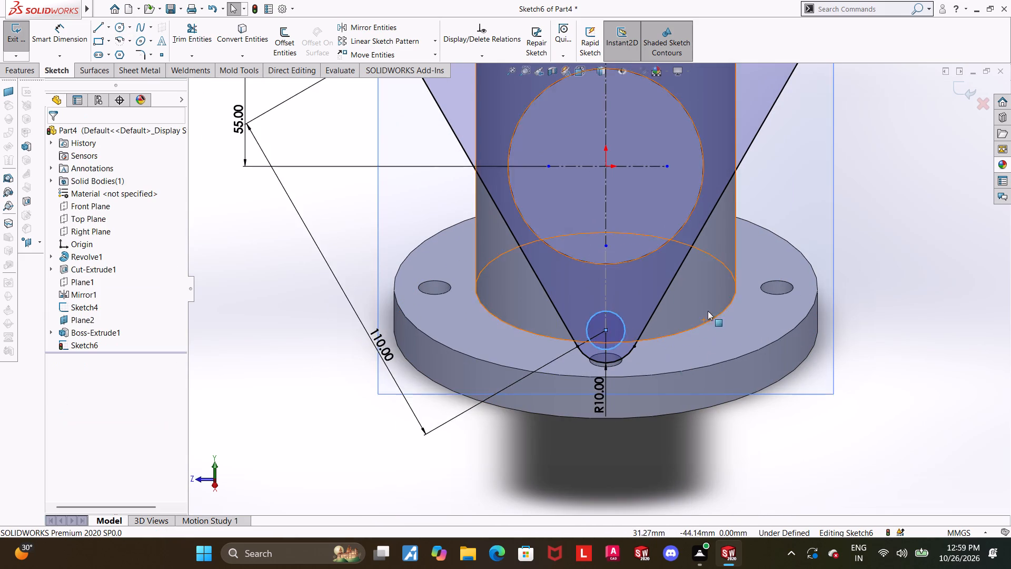
{"action": "key", "text": "Escape"}
Make the bottom circle concentric with the triangle's bottom corner arc.
{"action": "scroll", "coordinate": [708, 319], "scroll_direction": "up", "scroll_amount": 3}
{"action": "scroll", "coordinate": [630, 276], "scroll_direction": "down", "scroll_amount": 2}
{"action": "left_click", "coordinate": [606, 353]}
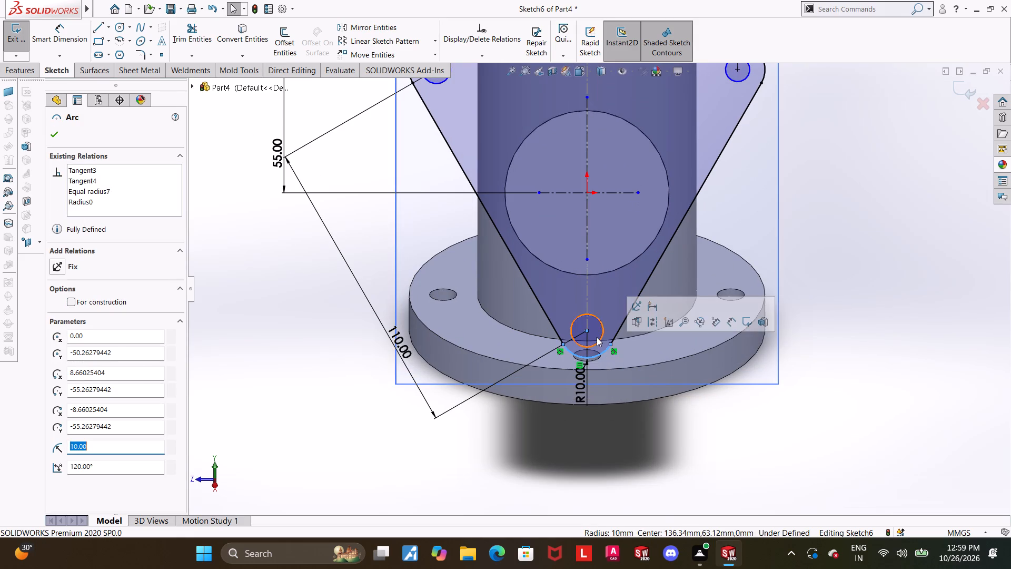
{"action": "left_click", "coordinate": [598, 341], "text": "ctrl"}
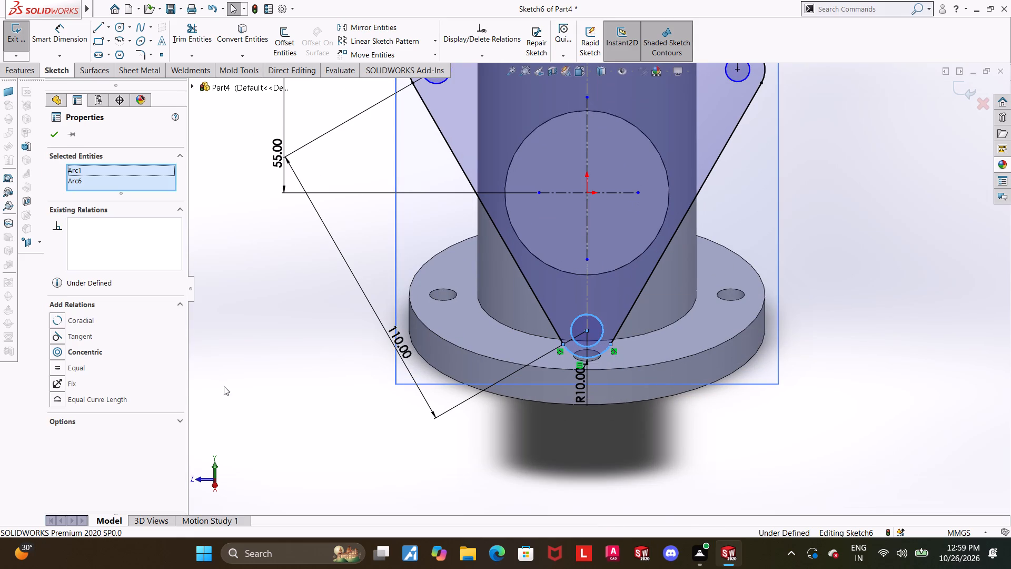
{"action": "left_click", "coordinate": [58, 354]}
{"action": "left_click", "coordinate": [777, 323]}
{"action": "scroll", "coordinate": [821, 330], "scroll_direction": "up", "scroll_amount": 2}
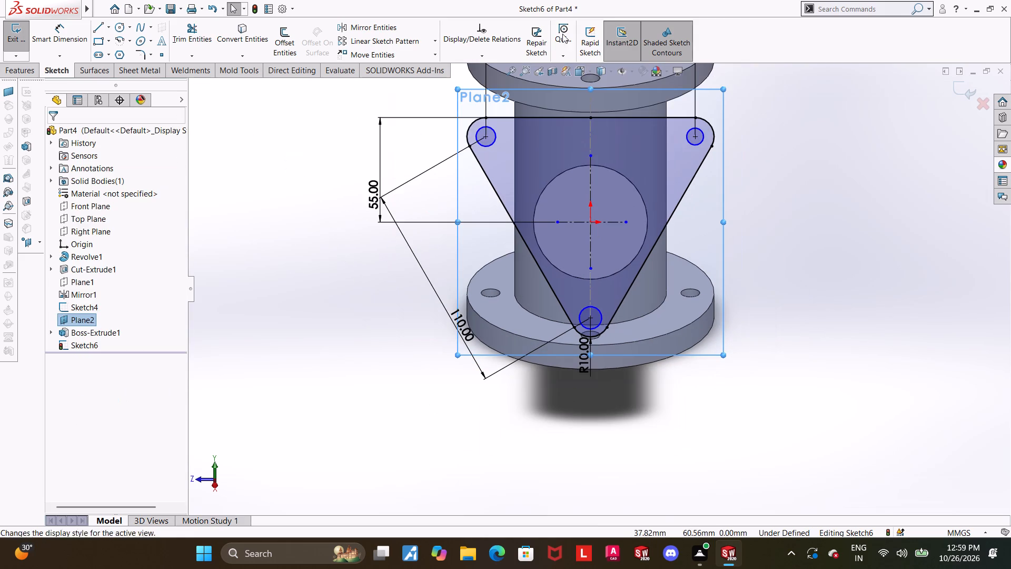
Dimension the diameter of the circle in the triangle's upper-right corner as 10 mm.
{"action": "left_click", "coordinate": [58, 43]}
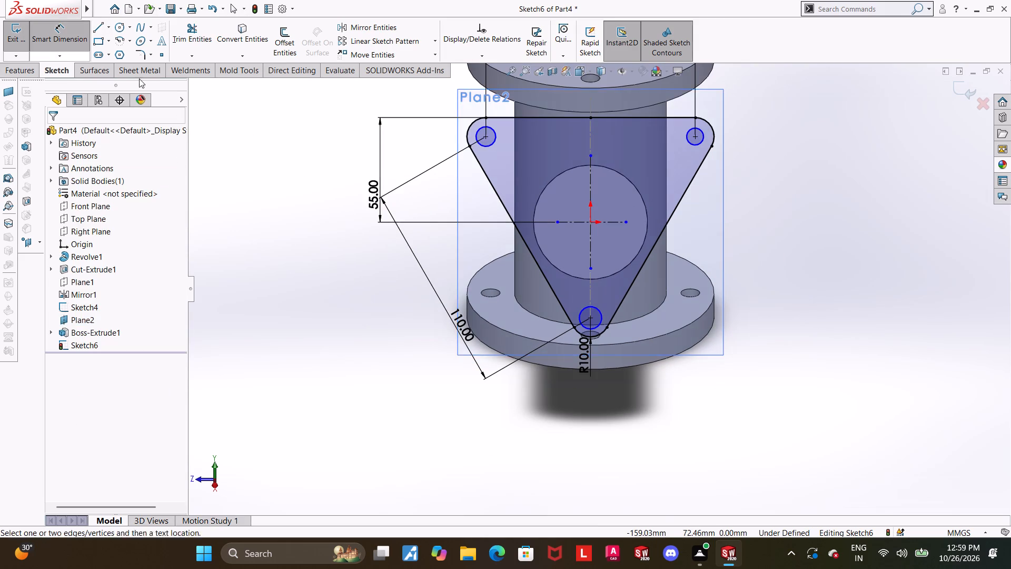
{"action": "scroll", "coordinate": [356, 149], "scroll_direction": "up", "scroll_amount": 2}
{"action": "scroll", "coordinate": [506, 99], "scroll_direction": "down", "scroll_amount": 3}
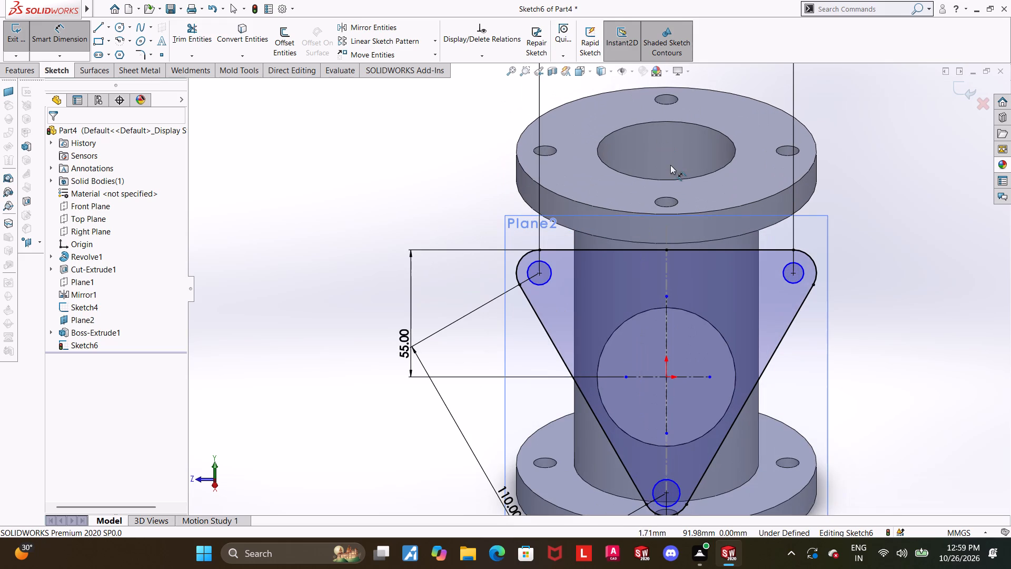
{"action": "scroll", "coordinate": [786, 249], "scroll_direction": "down", "scroll_amount": 2}
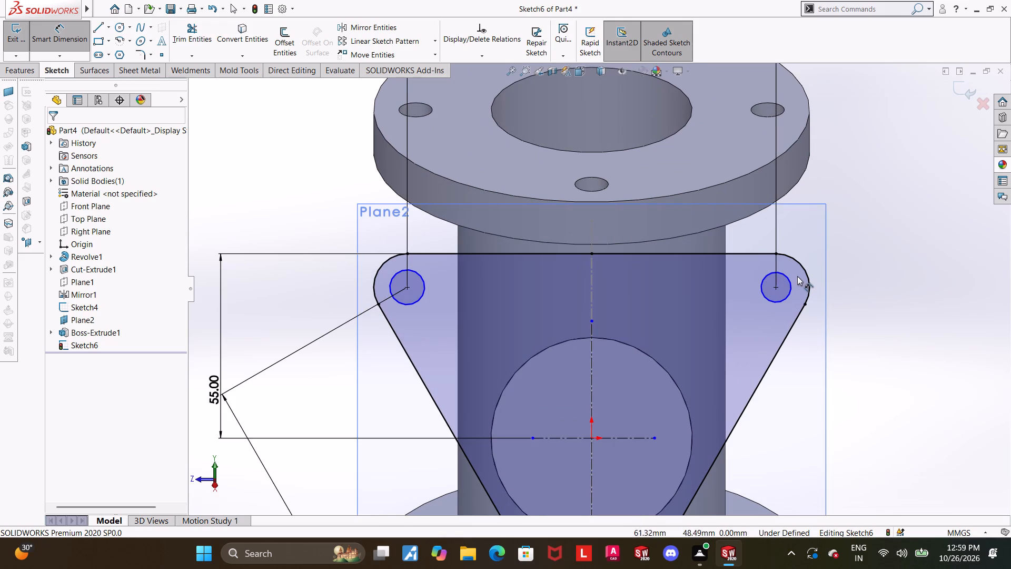
{"action": "left_click", "coordinate": [790, 286]}
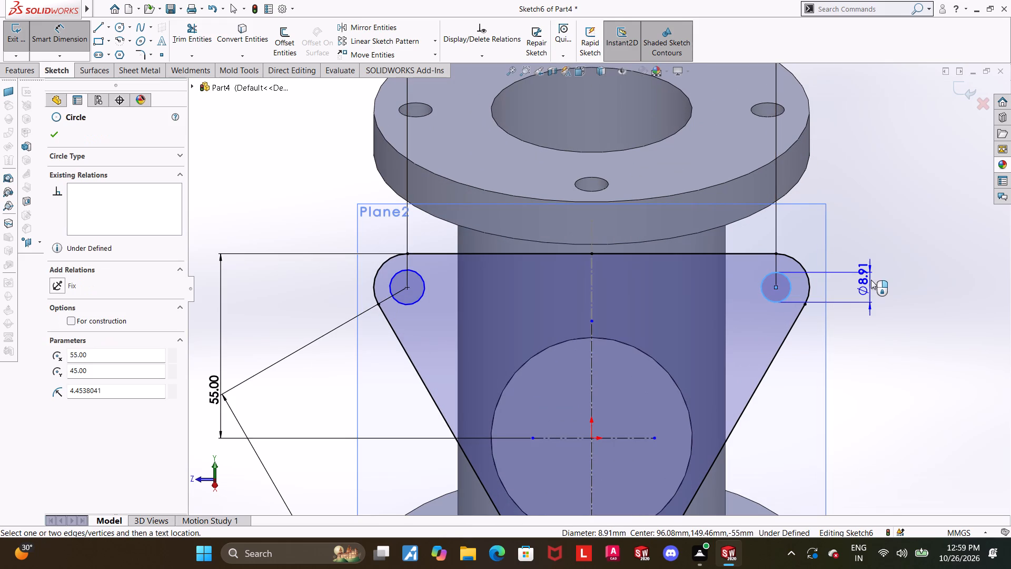
{"action": "left_click", "coordinate": [871, 280]}
{"action": "type", "text": "10"}
{"action": "key", "text": "Return"}
{"action": "key", "text": "Escape"}
{"action": "key", "text": "Escape"}
{"action": "left_click", "coordinate": [862, 331]}
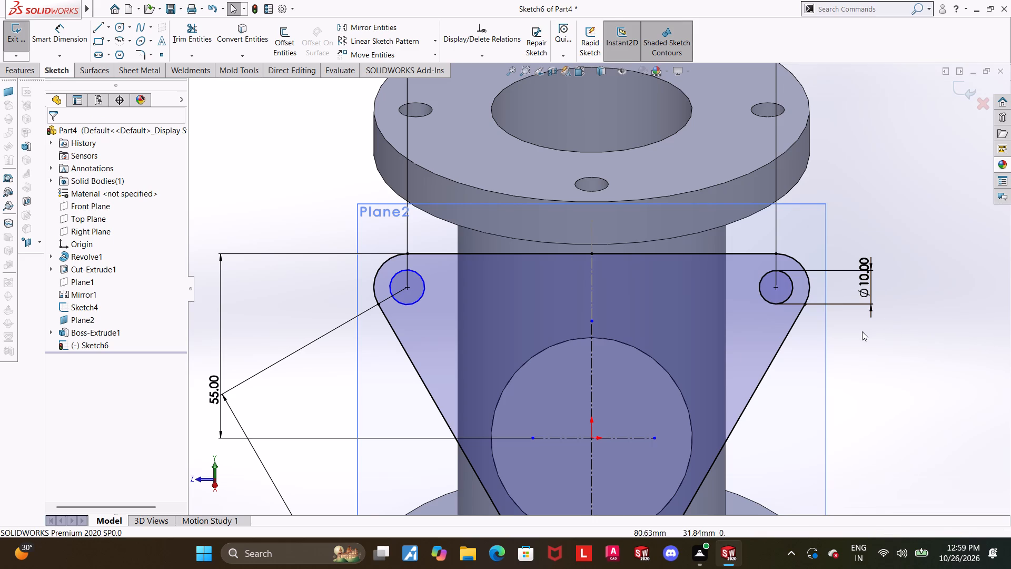
Apply an equal relation to the three corner circles of the triangular flange sketch.
{"action": "left_click", "coordinate": [785, 298], "text": "ctrl"}
{"action": "left_click", "coordinate": [420, 295], "text": "ctrl"}
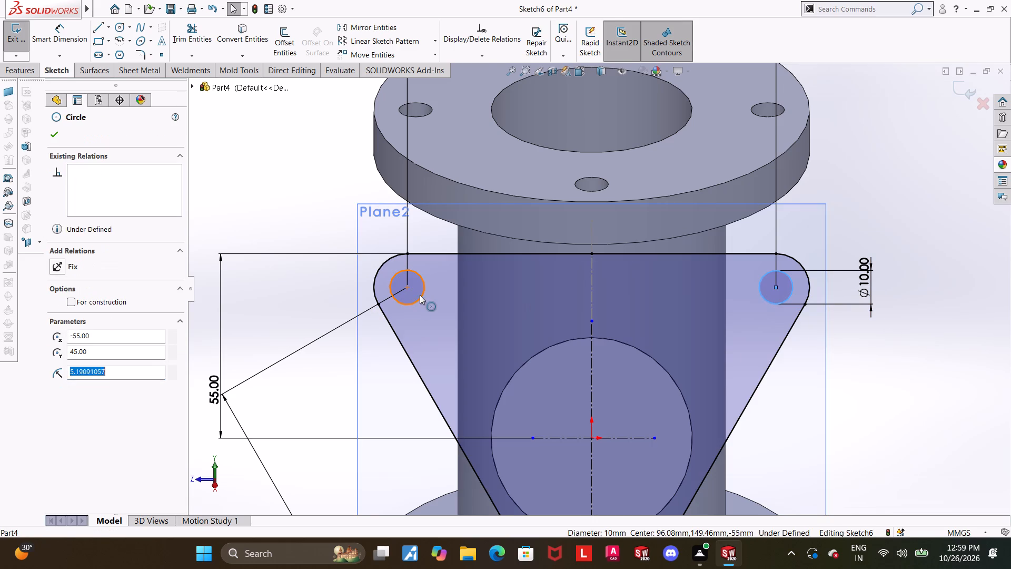
{"action": "scroll", "coordinate": [751, 341], "scroll_direction": "up", "scroll_amount": 3}
{"action": "scroll", "coordinate": [581, 457], "scroll_direction": "up", "scroll_amount": 1}
{"action": "scroll", "coordinate": [601, 470], "scroll_direction": "down", "scroll_amount": 3, "text": "ctrl"}
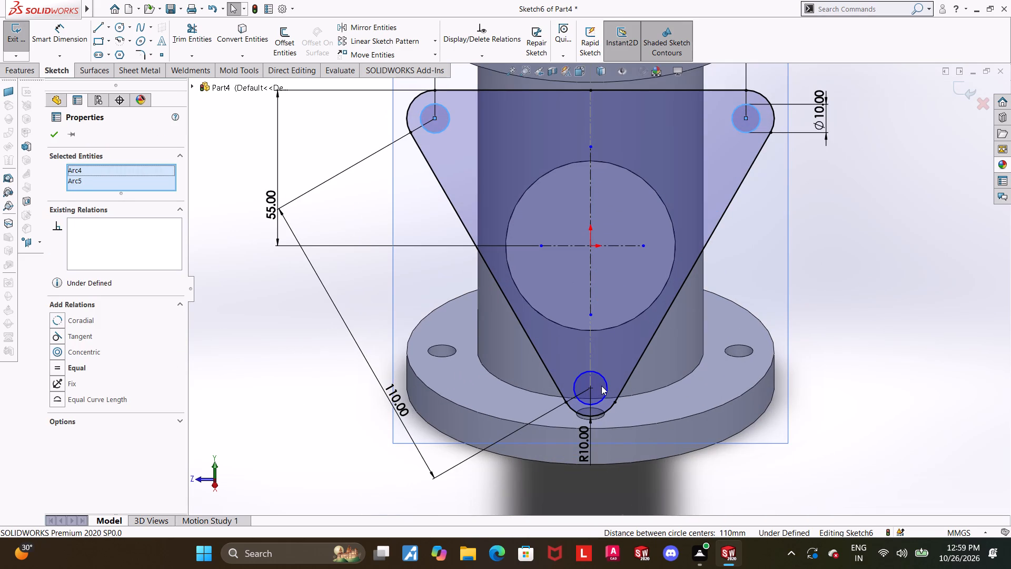
{"action": "left_click", "coordinate": [602, 385], "text": "ctrl"}
{"action": "left_click", "coordinate": [57, 362]}
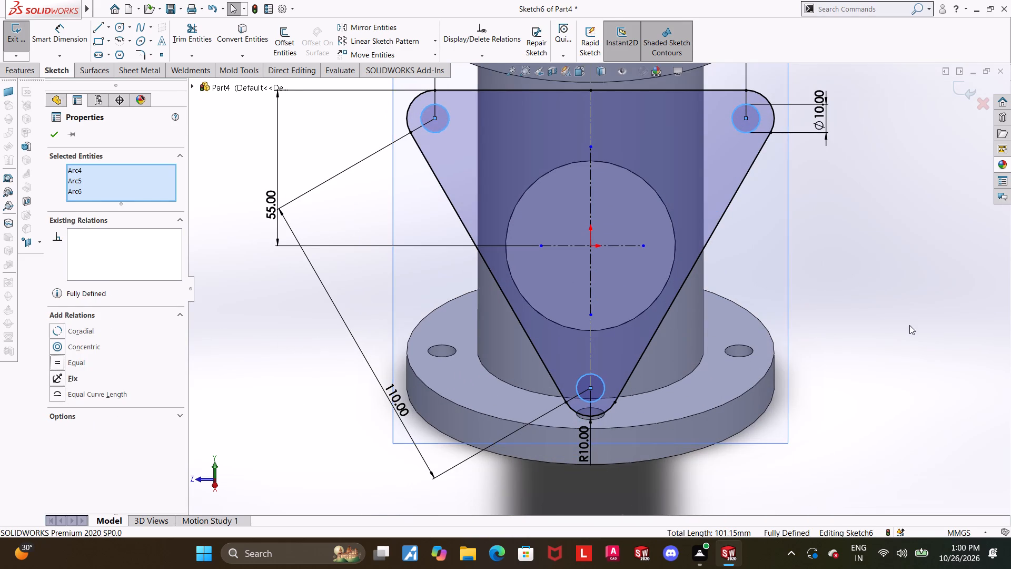
{"action": "left_click", "coordinate": [909, 325]}
{"action": "scroll", "coordinate": [903, 330], "scroll_direction": "up", "scroll_amount": 3}
{"action": "scroll", "coordinate": [670, 129], "scroll_direction": "down", "scroll_amount": 2}
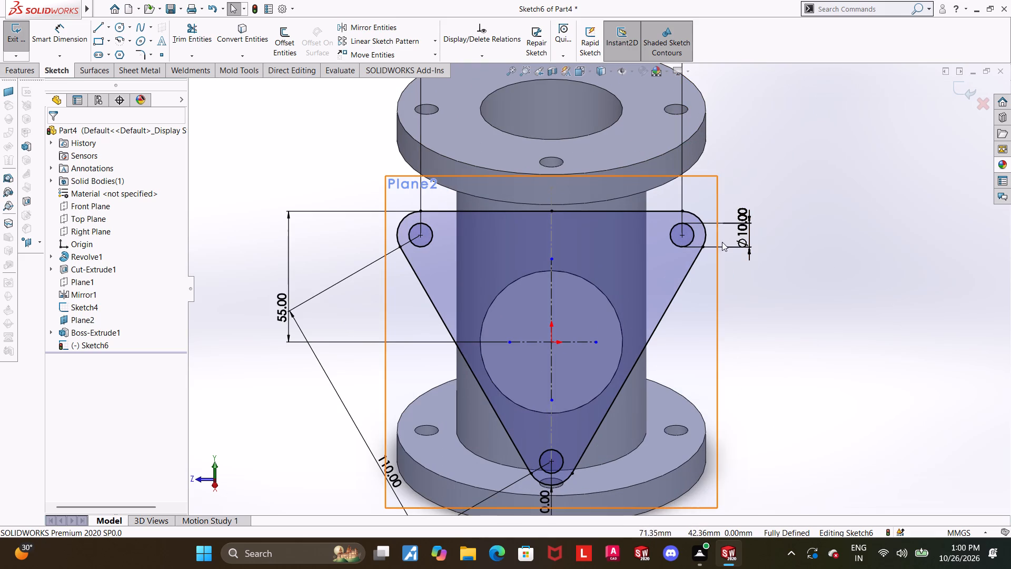
{"action": "scroll", "coordinate": [705, 284], "scroll_direction": "up", "scroll_amount": 2}
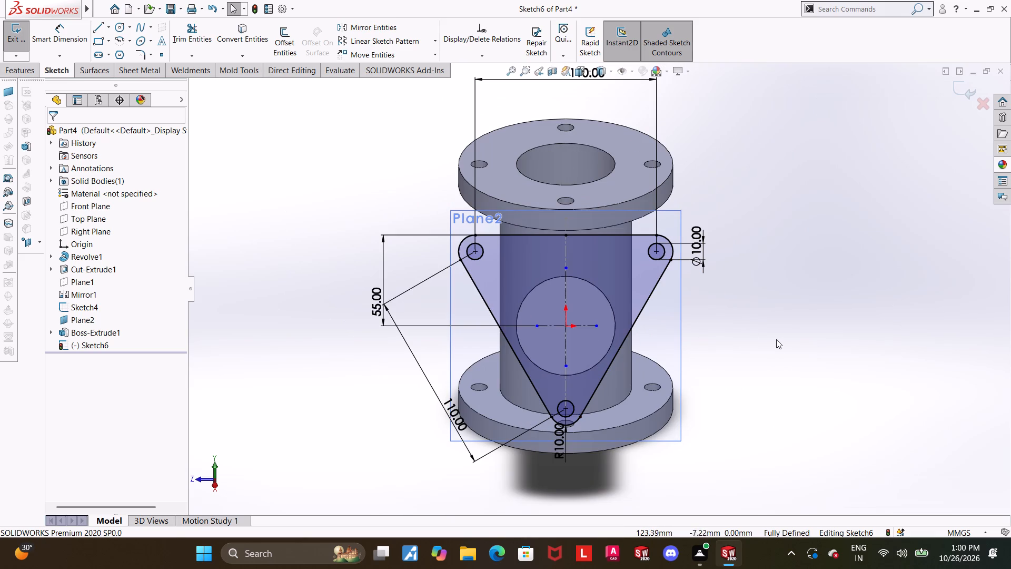
Finish and close the triangular flange sketch.
{"action": "left_click", "coordinate": [963, 83]}
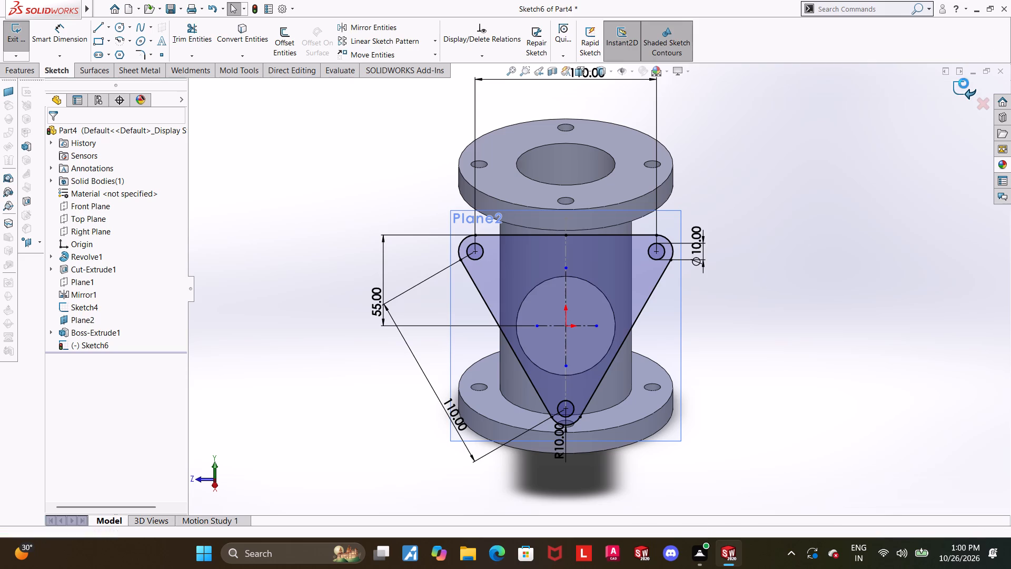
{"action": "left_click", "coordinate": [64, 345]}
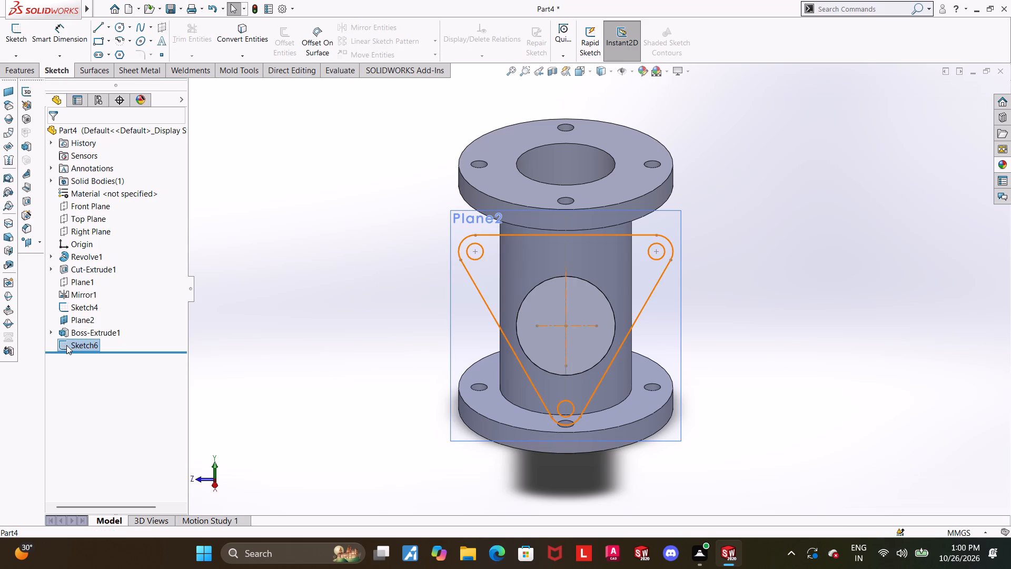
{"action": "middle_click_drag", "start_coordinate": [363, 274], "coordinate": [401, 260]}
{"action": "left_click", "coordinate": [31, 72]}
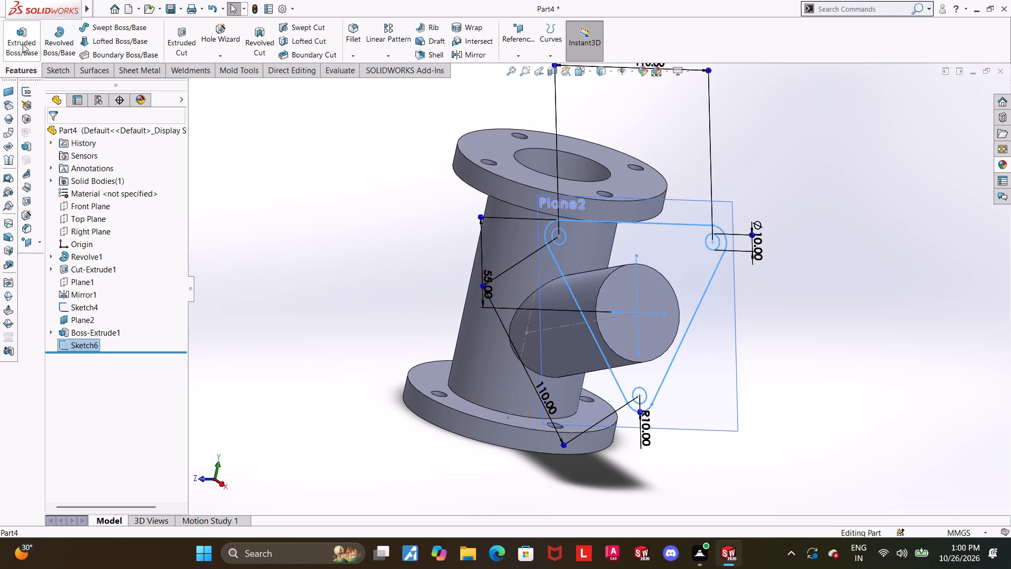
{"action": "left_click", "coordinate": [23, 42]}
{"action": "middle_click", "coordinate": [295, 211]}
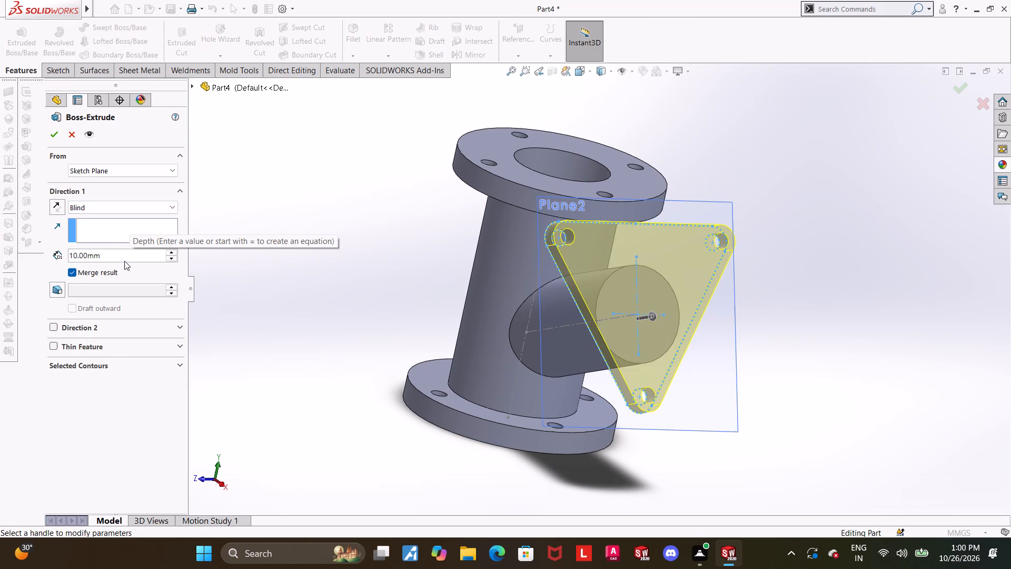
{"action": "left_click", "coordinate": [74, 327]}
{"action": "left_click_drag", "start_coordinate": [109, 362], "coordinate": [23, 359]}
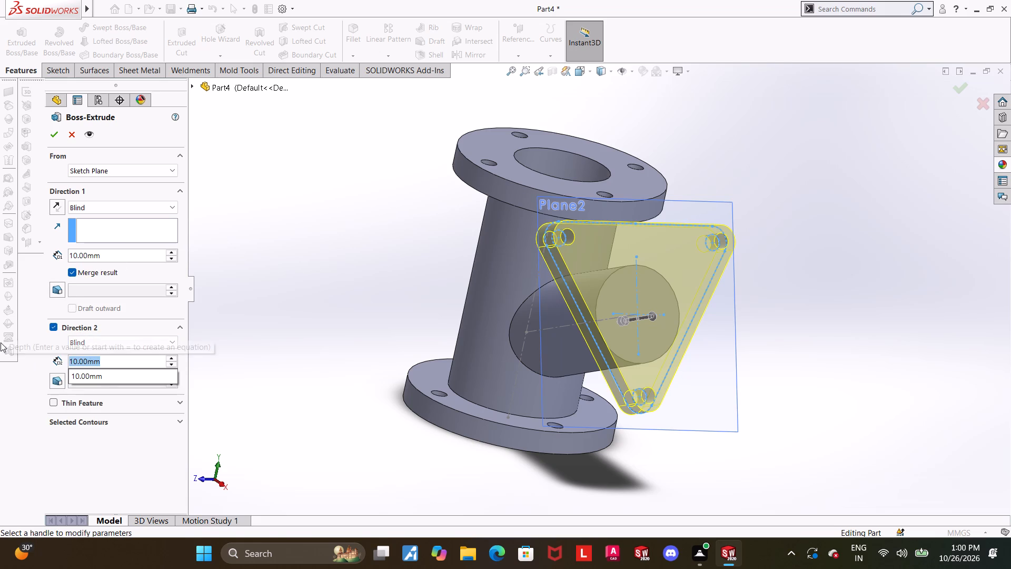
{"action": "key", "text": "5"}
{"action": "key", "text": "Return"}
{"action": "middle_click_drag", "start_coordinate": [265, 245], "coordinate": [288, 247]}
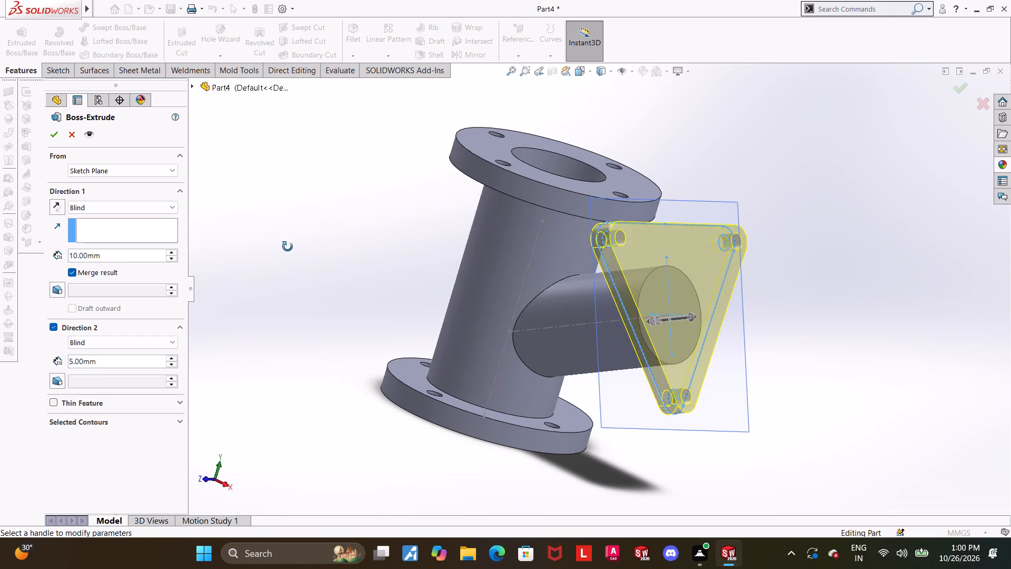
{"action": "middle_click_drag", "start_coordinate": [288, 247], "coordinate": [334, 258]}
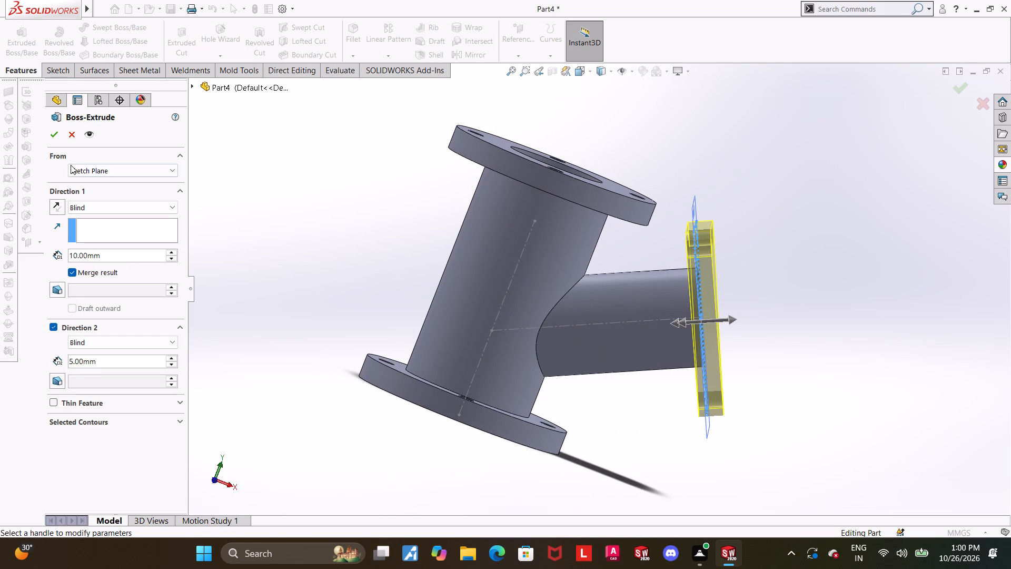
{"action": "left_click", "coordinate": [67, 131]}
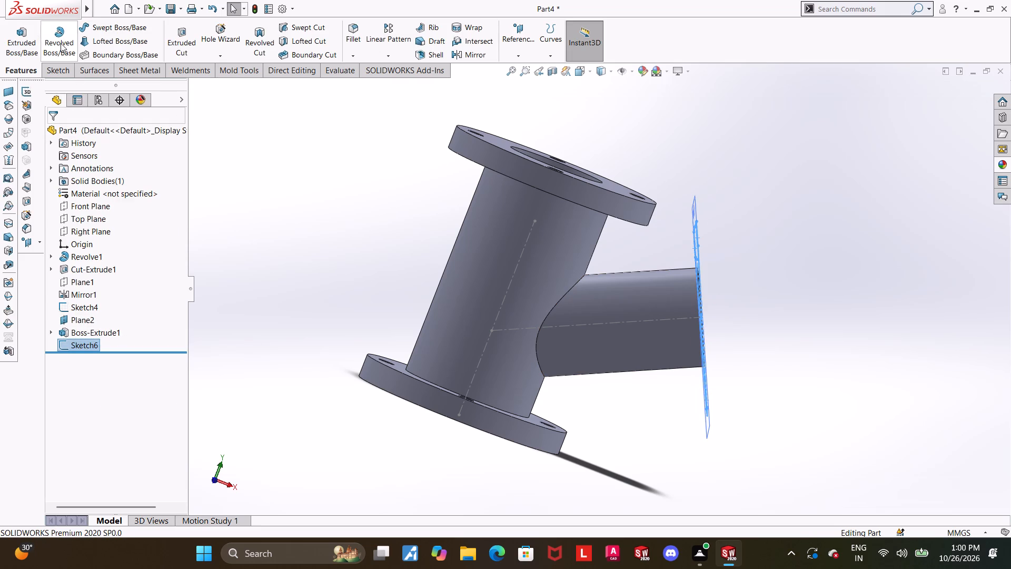
Extrude the triangular flange sketch as a merged boss, 10 mm blind in Direction 1 and 5 mm blind in Direction 2.
{"action": "left_click", "coordinate": [30, 29]}
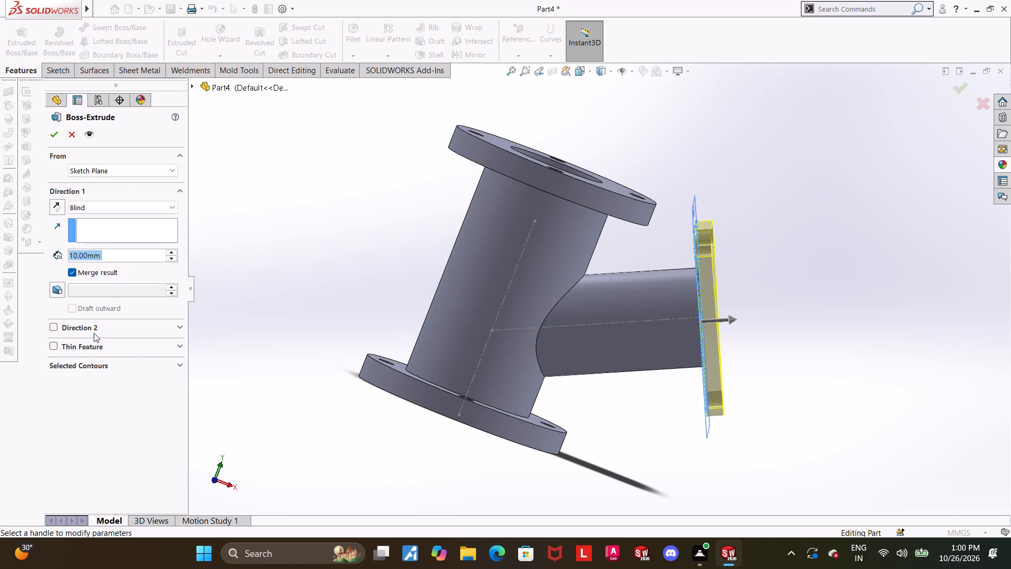
{"action": "left_click", "coordinate": [50, 322]}
{"action": "left_click", "coordinate": [53, 326]}
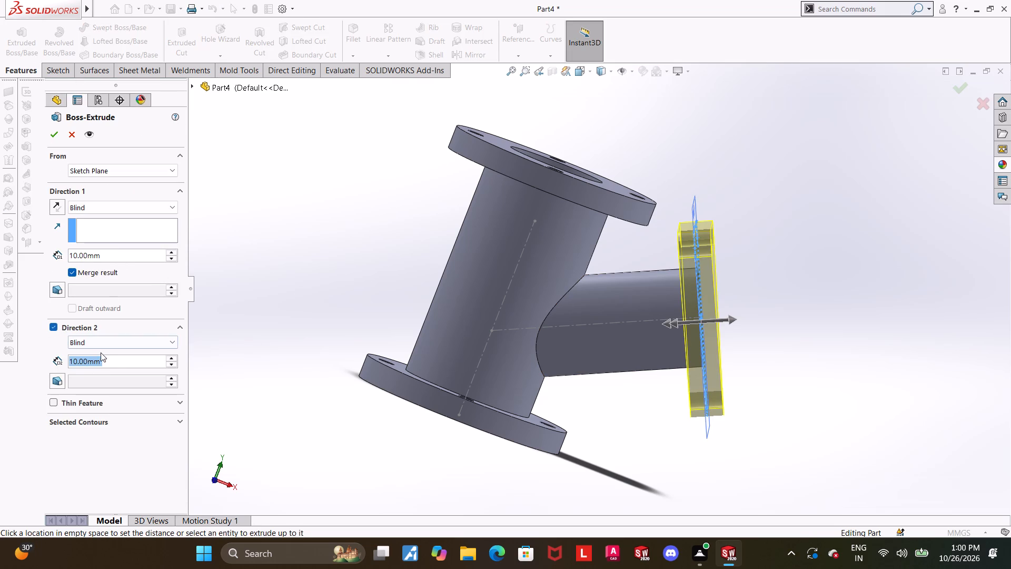
{"action": "key", "text": "5"}
{"action": "key", "text": "Return"}
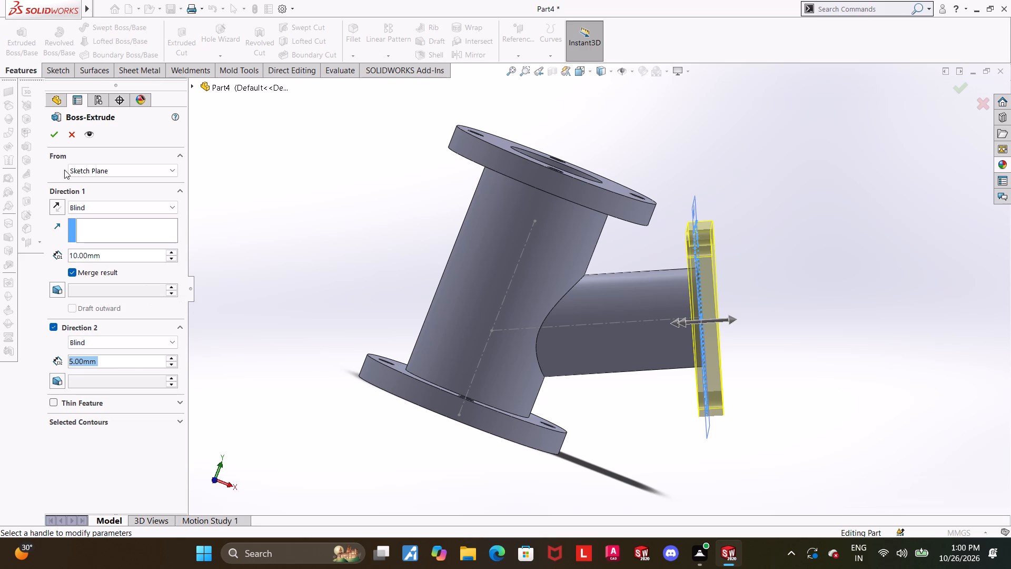
{"action": "left_click", "coordinate": [56, 129]}
{"action": "left_click", "coordinate": [826, 338]}
Hide Plane2, the reference plane at the triangular flange.
{"action": "scroll", "coordinate": [813, 348], "scroll_direction": "down", "scroll_amount": 4}
{"action": "middle_click_drag", "start_coordinate": [786, 349], "coordinate": [752, 349]}
{"action": "scroll", "coordinate": [372, 362], "scroll_direction": "up", "scroll_amount": 3}
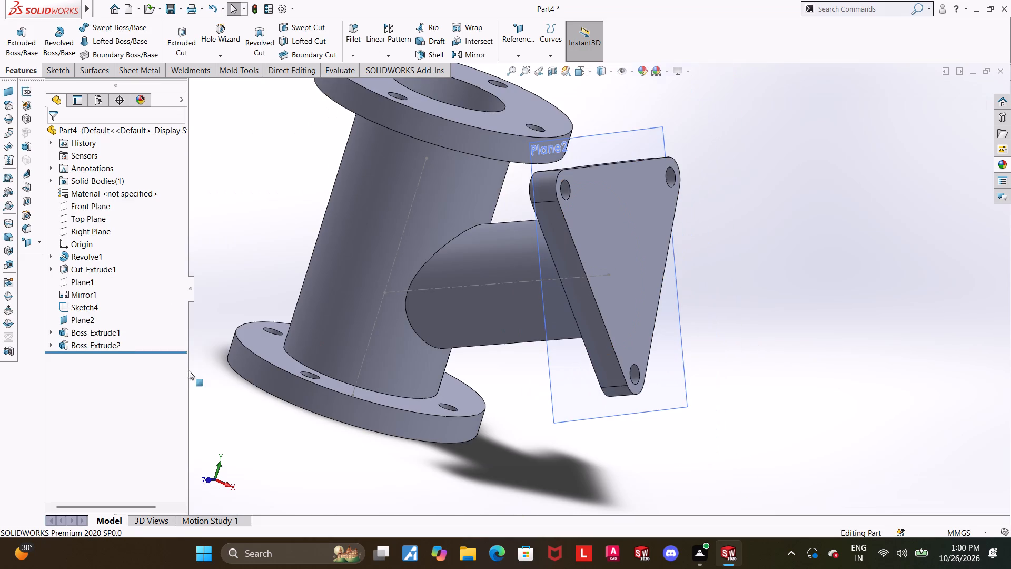
{"action": "right_click", "coordinate": [81, 317]}
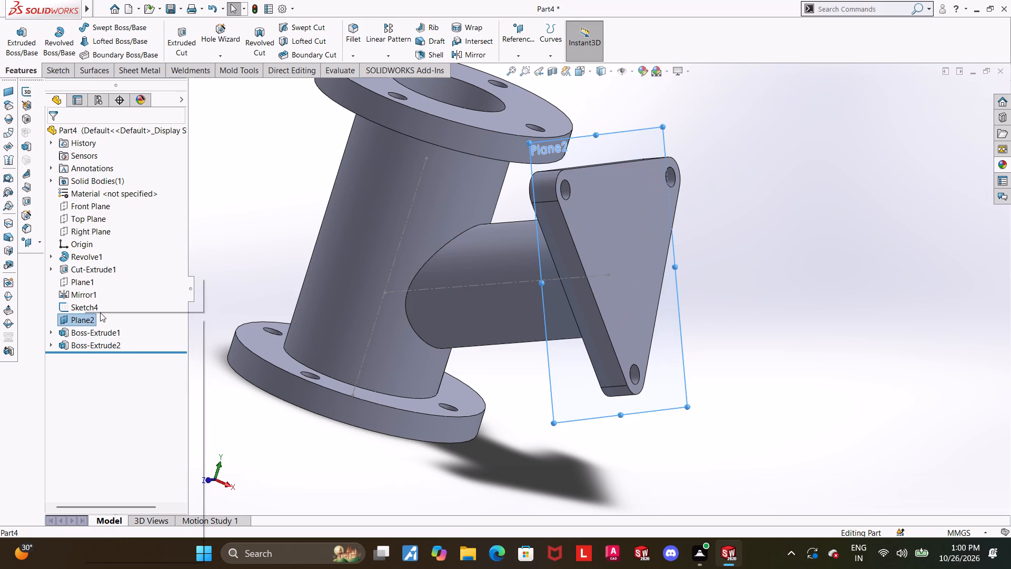
{"action": "left_click", "coordinate": [104, 307]}
{"action": "left_click", "coordinate": [747, 318]}
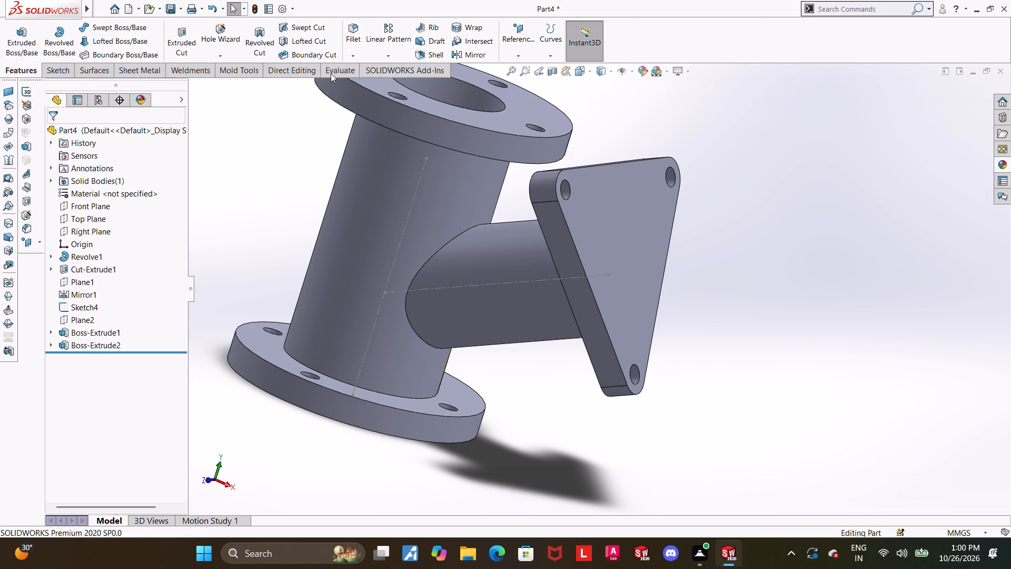
Measure the distance between the outer and inner faces of the triangular flange.
{"action": "left_click", "coordinate": [331, 73]}
{"action": "left_click", "coordinate": [103, 33]}
{"action": "left_click", "coordinate": [610, 225]}
{"action": "middle_click_drag", "start_coordinate": [812, 278], "coordinate": [871, 298]}
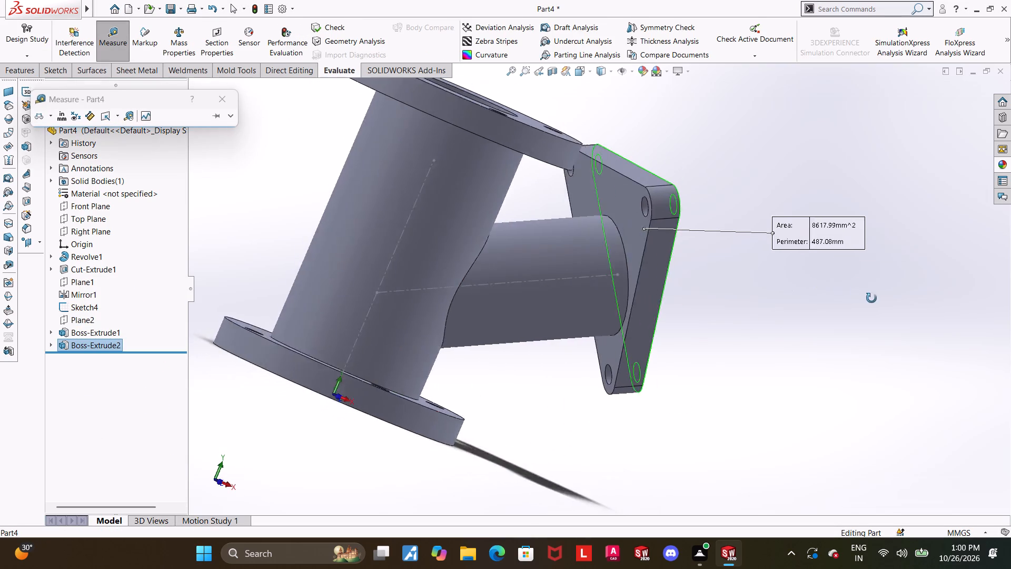
{"action": "middle_click_drag", "start_coordinate": [871, 298], "coordinate": [889, 309]}
{"action": "left_click", "coordinate": [598, 204]}
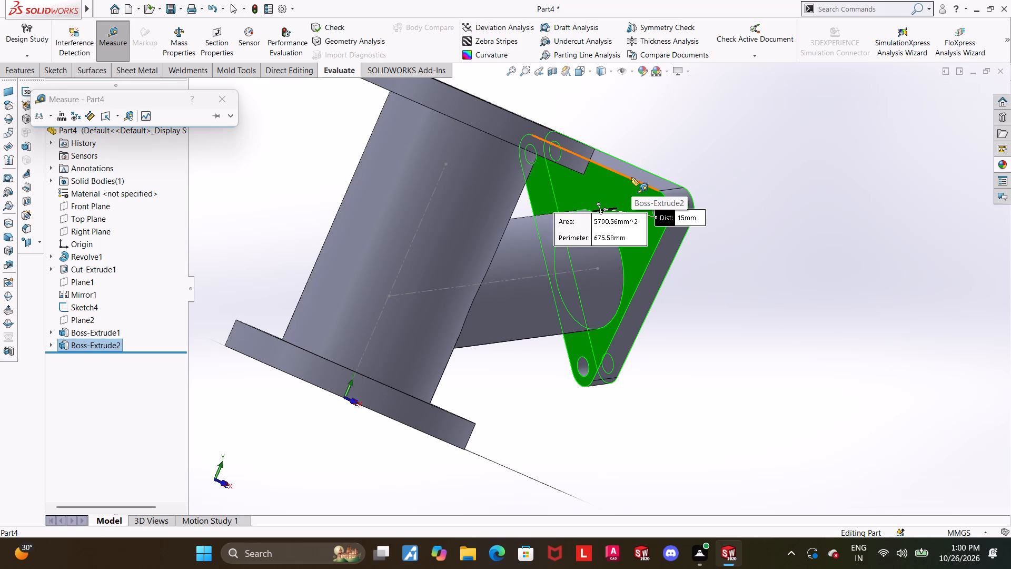
{"action": "key", "text": "Escape"}
Hide Sketch4, the centreline sketch of the spool and branch axes.
{"action": "key", "text": "ctrl+7"}
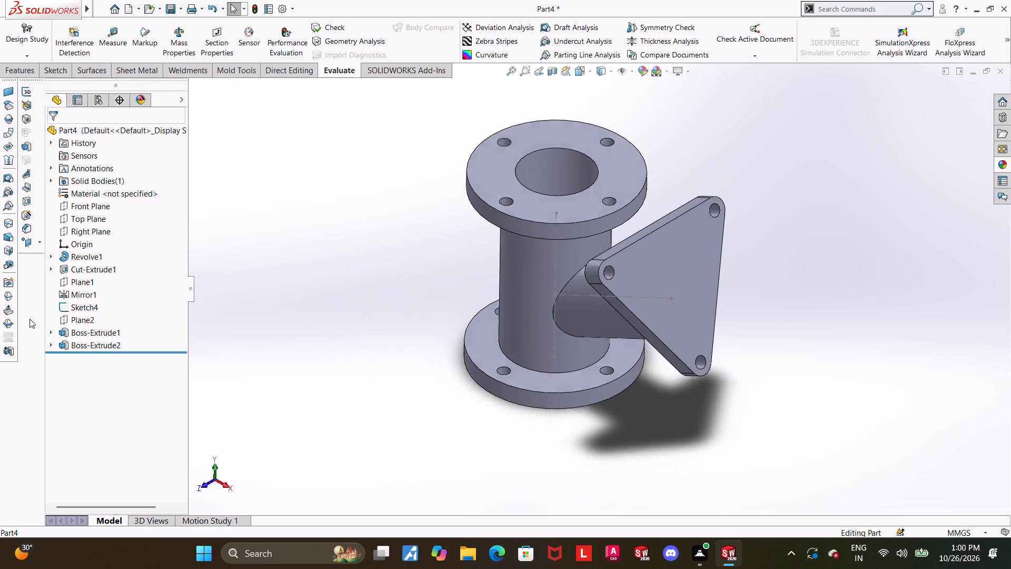
{"action": "right_click", "coordinate": [71, 306]}
{"action": "left_click", "coordinate": [85, 292]}
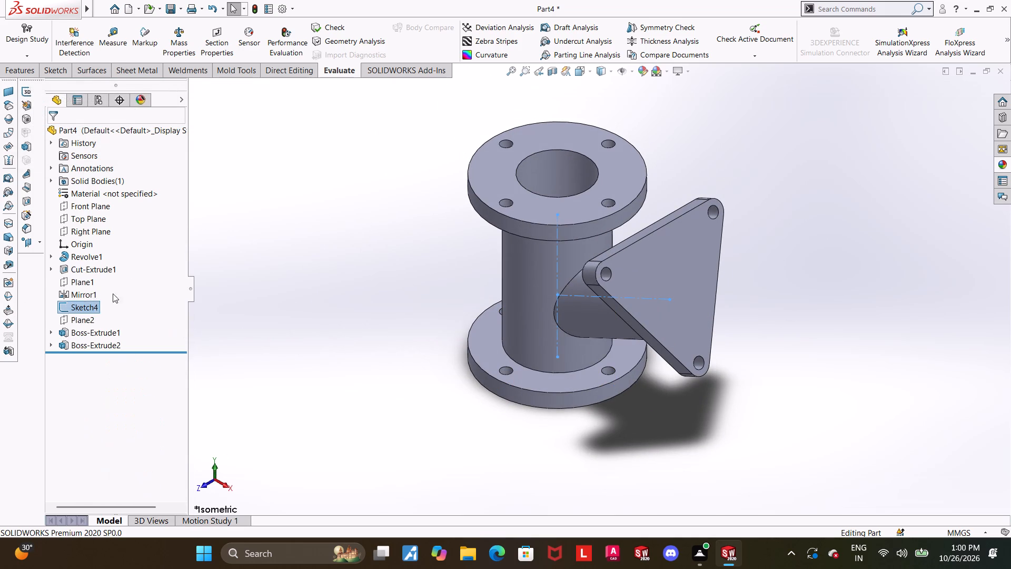
{"action": "key", "text": "Escape"}
Open a new sketch on the outer face of the triangular flange and view it face-on.
{"action": "scroll", "coordinate": [830, 329], "scroll_direction": "up", "scroll_amount": 1}
{"action": "middle_click_drag", "start_coordinate": [799, 236], "coordinate": [774, 230]}
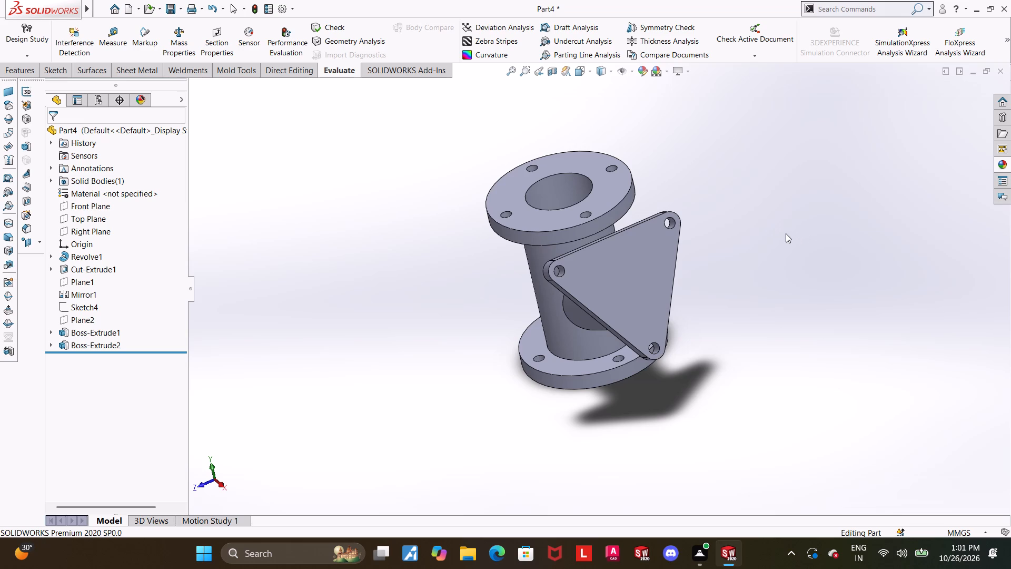
{"action": "left_click", "coordinate": [638, 289]}
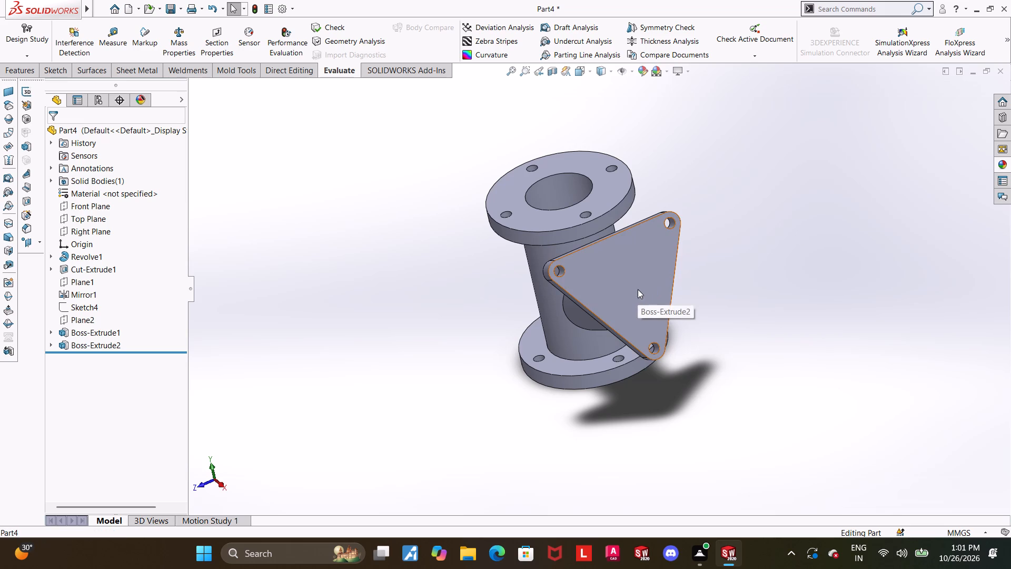
{"action": "left_click", "coordinate": [683, 259]}
{"action": "left_click", "coordinate": [101, 358]}
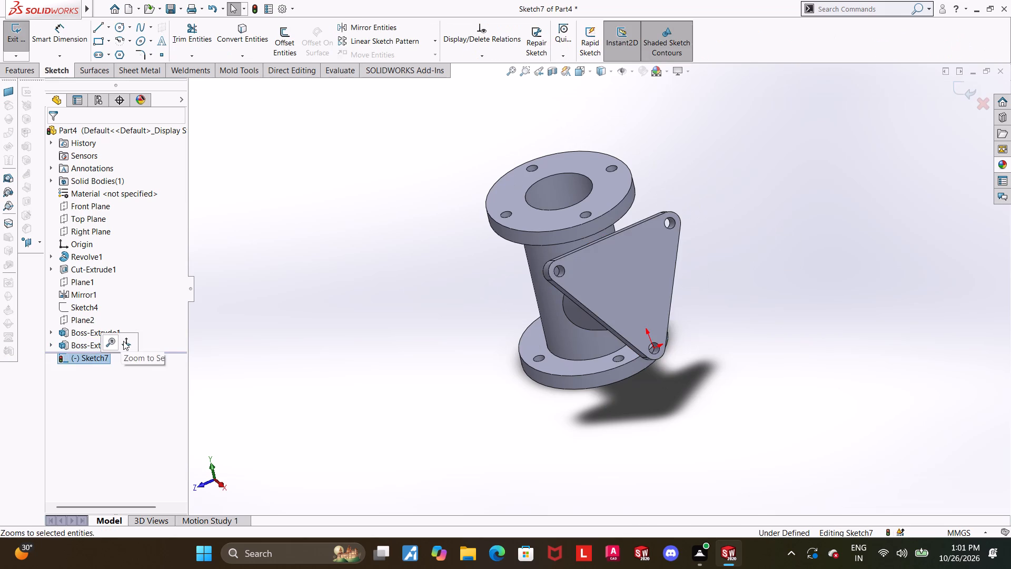
{"action": "left_click", "coordinate": [123, 341]}
Draw a circle in the new sketch on the triangular flange's outer face.
{"action": "left_click", "coordinate": [116, 25]}
{"action": "scroll", "coordinate": [594, 220], "scroll_direction": "down", "scroll_amount": 2}
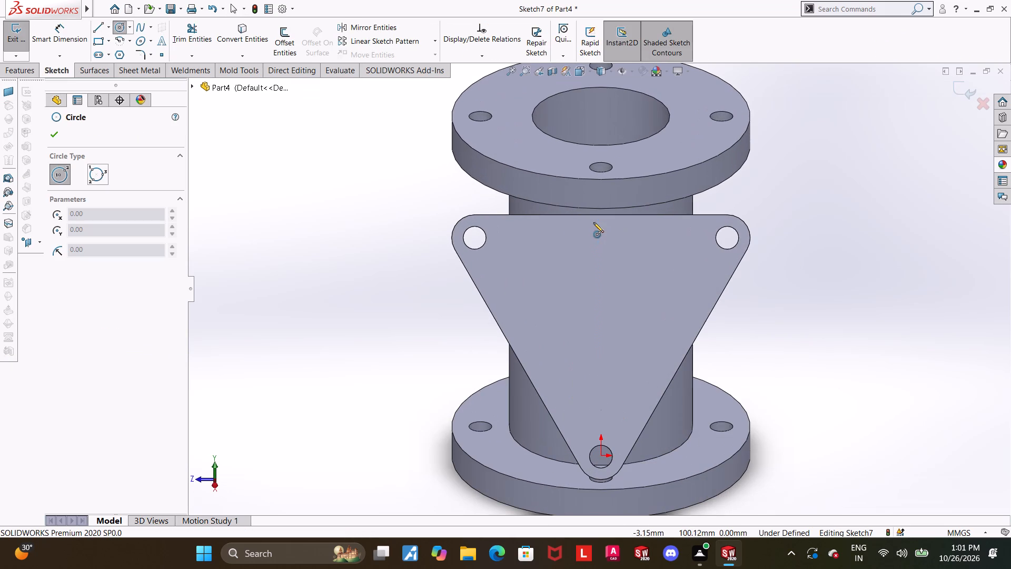
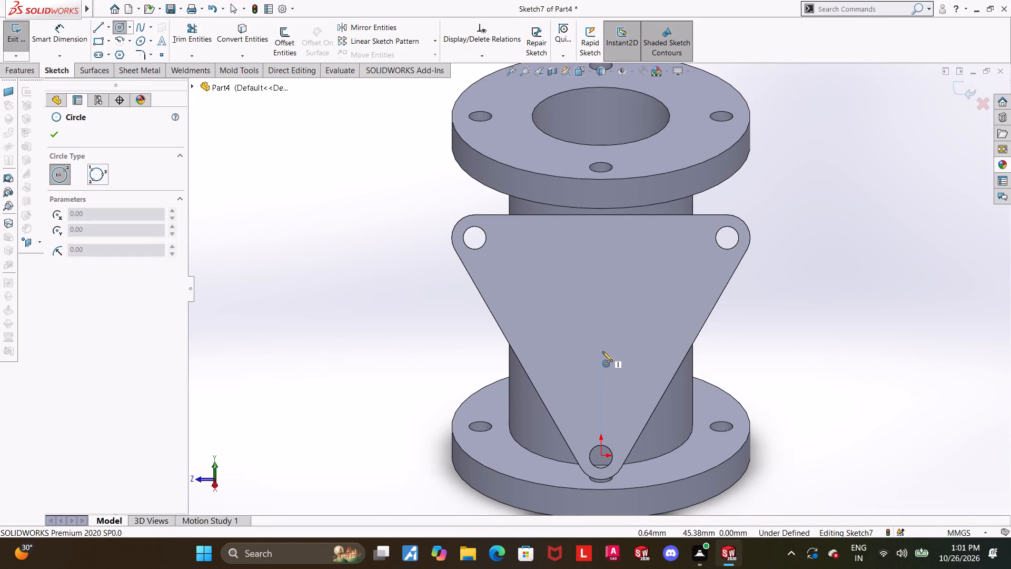
Sketch a circle about 56 mm in diameter in the middle of the triangular flange's outer face, above the origin.
{"action": "left_click", "coordinate": [602, 351]}
{"action": "left_click", "coordinate": [656, 319]}
{"action": "key", "text": "Escape"}
{"action": "key", "text": "Escape"}
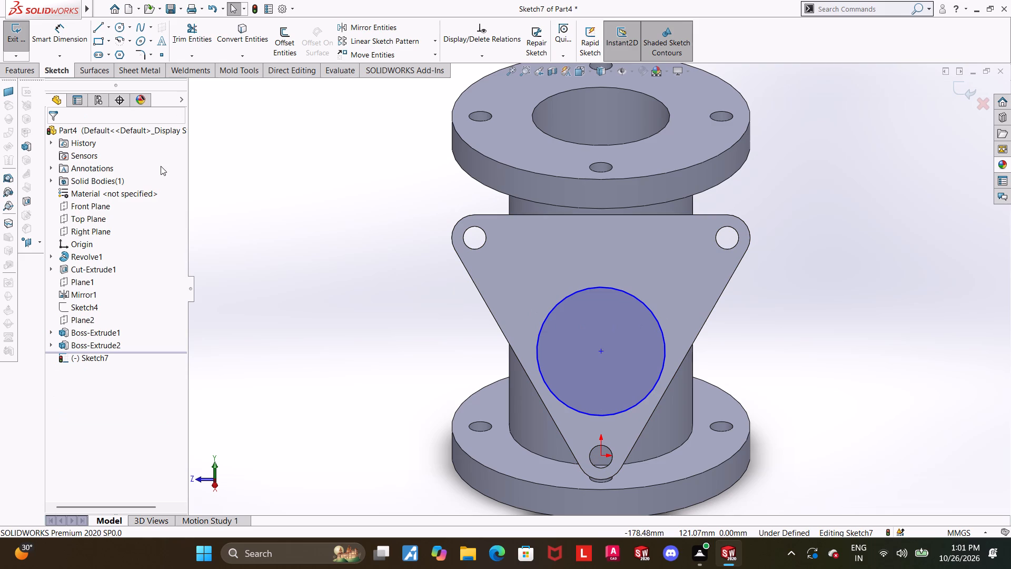
Dimension the circle on the triangular flange to a 60 mm diameter.
{"action": "left_click", "coordinate": [74, 34]}
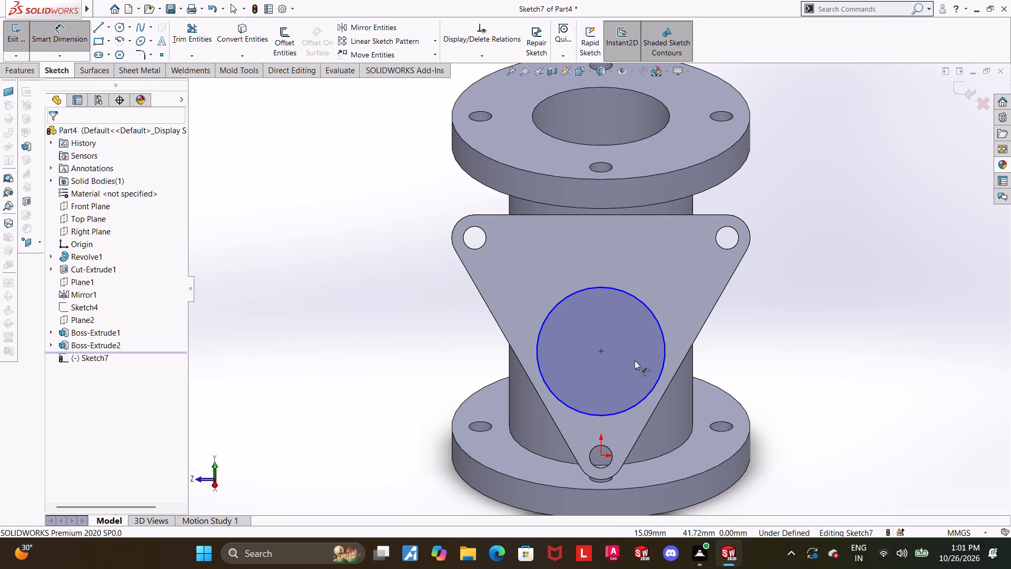
{"action": "left_click", "coordinate": [663, 345]}
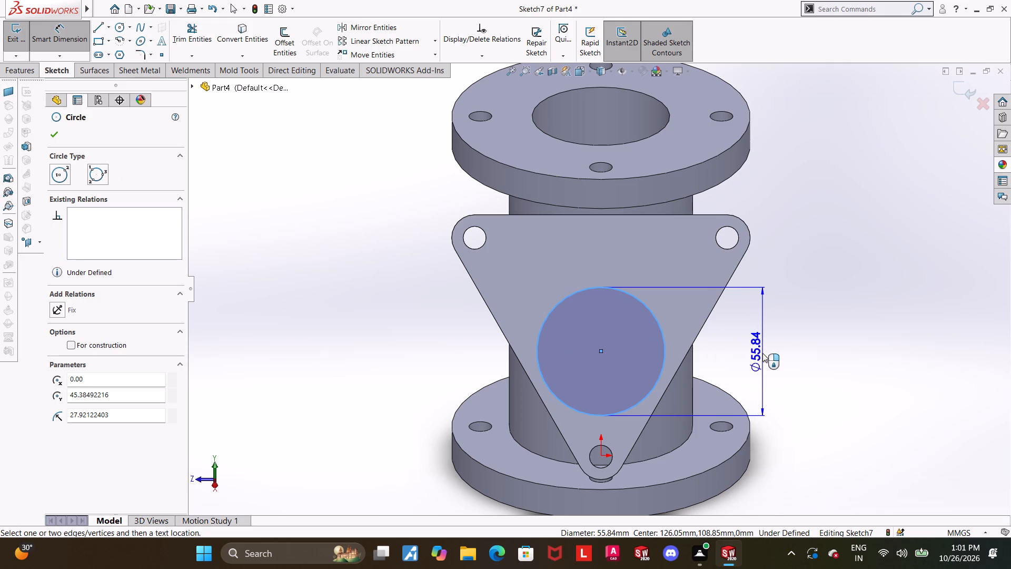
{"action": "left_click", "coordinate": [762, 353]}
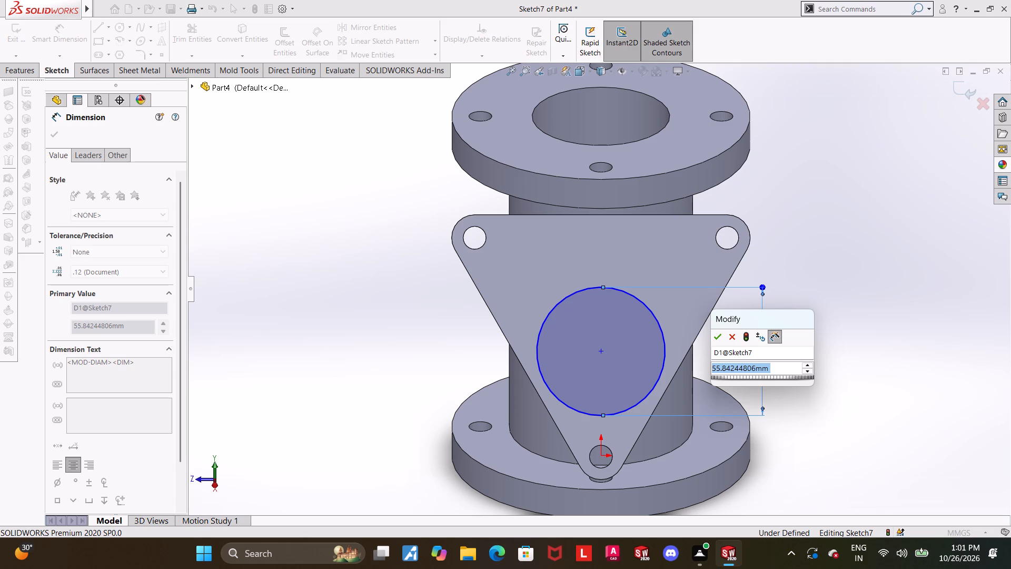
{"action": "type", "text": "60"}
{"action": "key", "text": "backslash"}
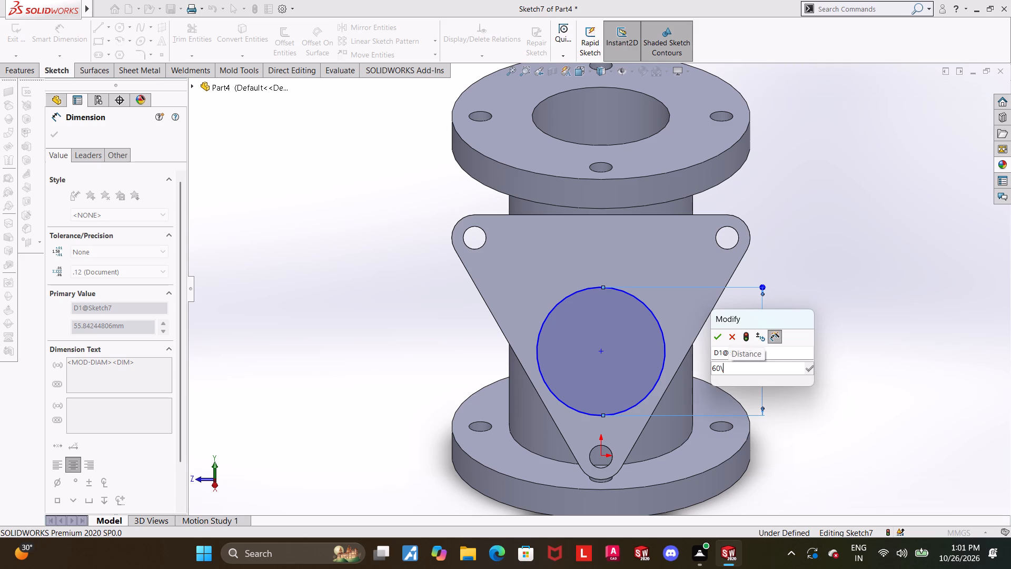
{"action": "key", "text": "BackSpace"}
{"action": "key", "text": "Return"}
{"action": "key", "text": "Escape"}
{"action": "key", "text": "Escape"}
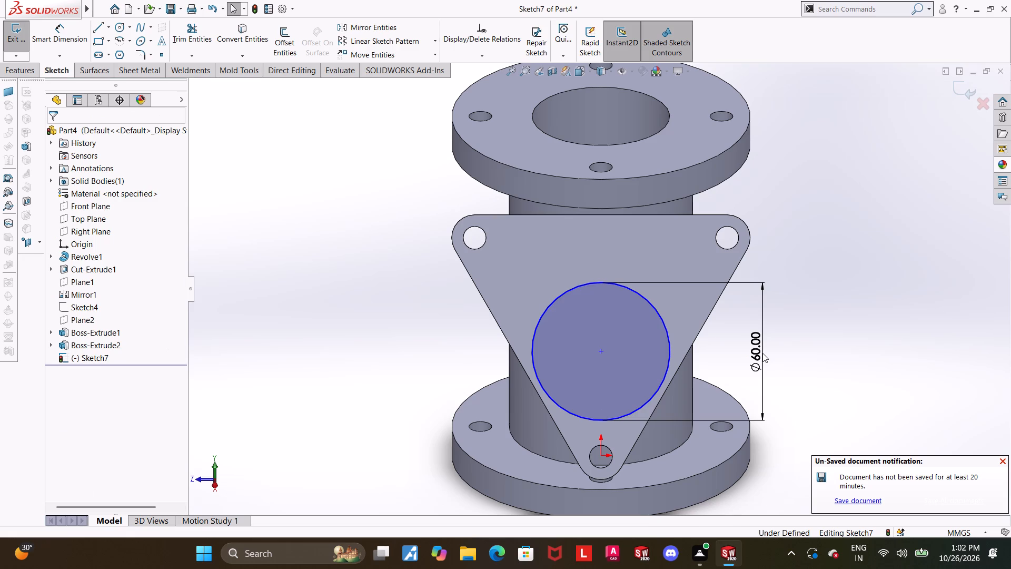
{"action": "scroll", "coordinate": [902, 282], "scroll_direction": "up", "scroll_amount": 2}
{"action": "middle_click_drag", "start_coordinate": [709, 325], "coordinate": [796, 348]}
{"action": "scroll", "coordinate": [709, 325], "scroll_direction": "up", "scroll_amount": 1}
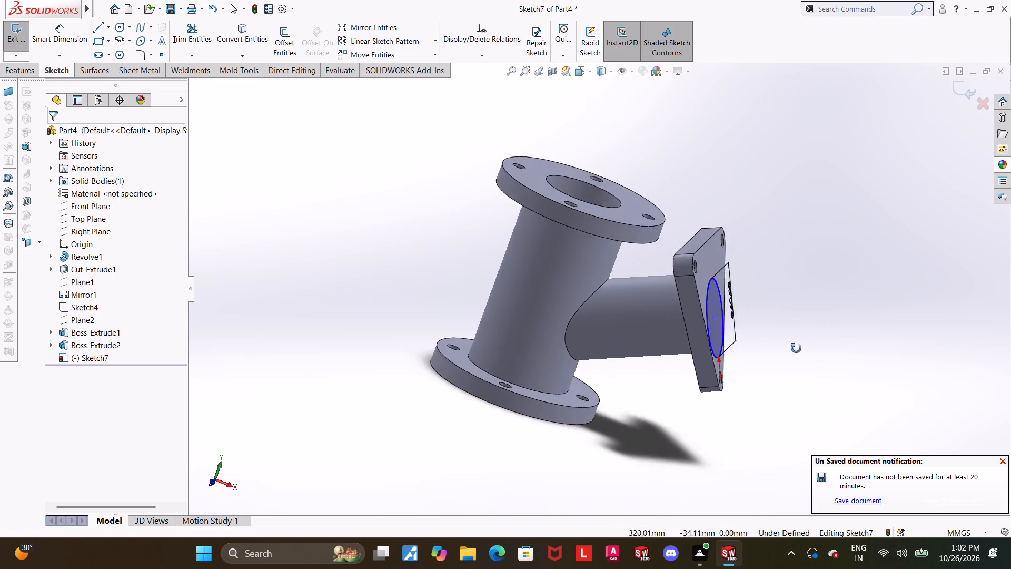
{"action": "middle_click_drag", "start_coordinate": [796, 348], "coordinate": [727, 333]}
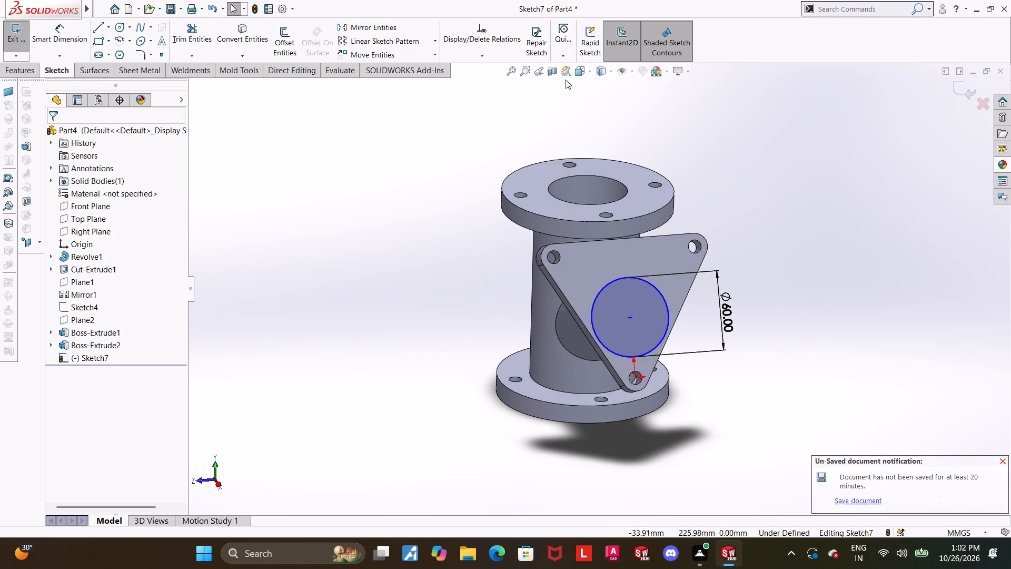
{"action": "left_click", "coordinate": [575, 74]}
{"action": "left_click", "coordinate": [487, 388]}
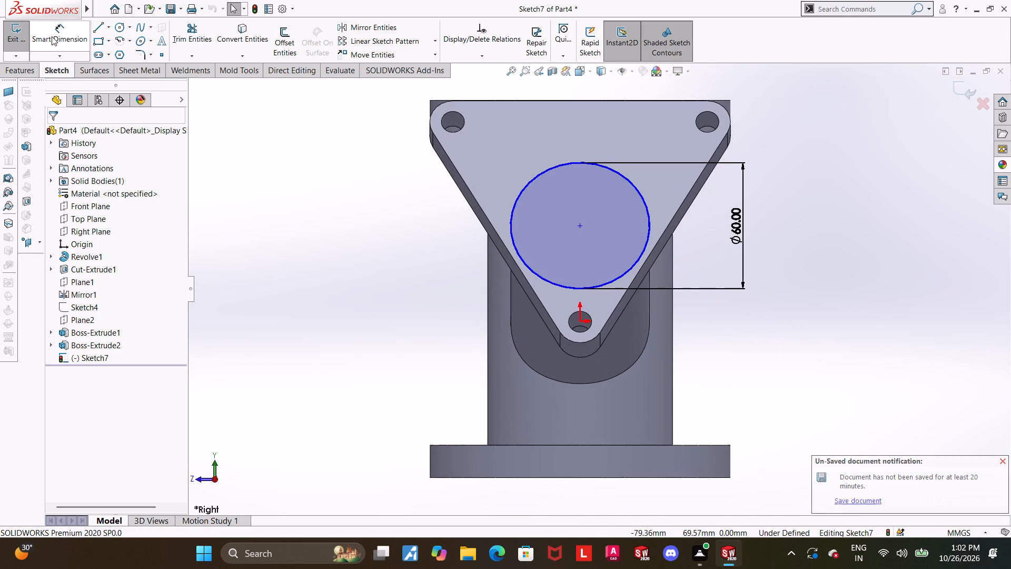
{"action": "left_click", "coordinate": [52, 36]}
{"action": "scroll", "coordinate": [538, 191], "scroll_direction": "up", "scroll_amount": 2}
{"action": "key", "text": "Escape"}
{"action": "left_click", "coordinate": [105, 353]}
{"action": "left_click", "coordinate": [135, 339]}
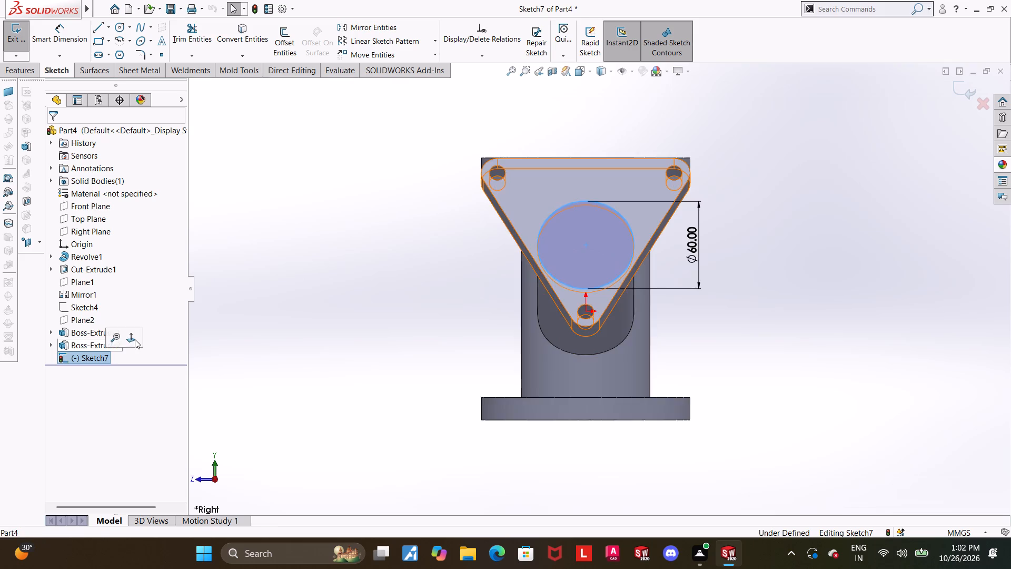
Dimension the circle's centre 55 mm from the straight upper edge of the triangular flange.
{"action": "left_click", "coordinate": [69, 36]}
{"action": "scroll", "coordinate": [474, 211], "scroll_direction": "down", "scroll_amount": 2}
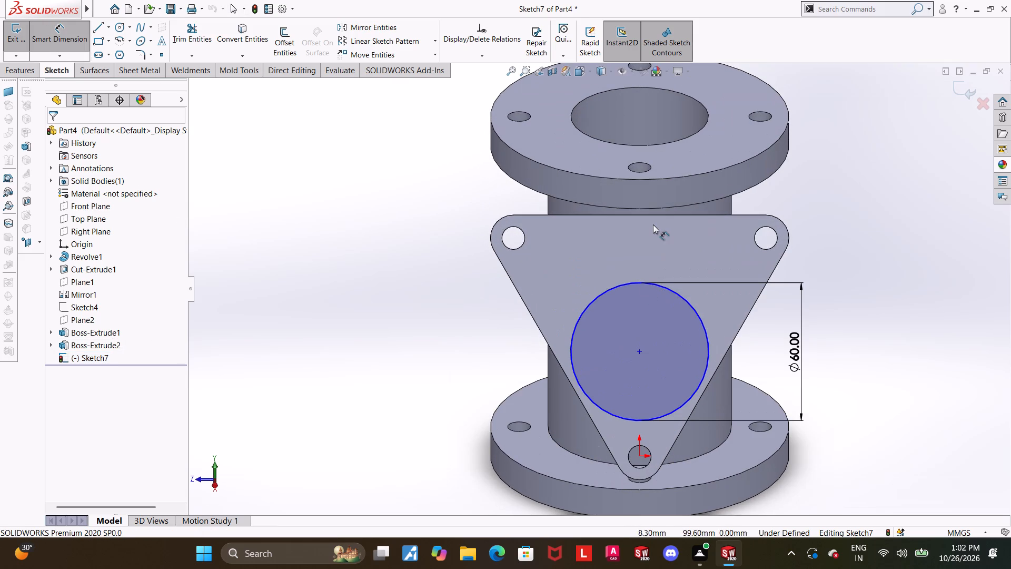
{"action": "left_click", "coordinate": [648, 215]}
{"action": "left_click", "coordinate": [648, 217]}
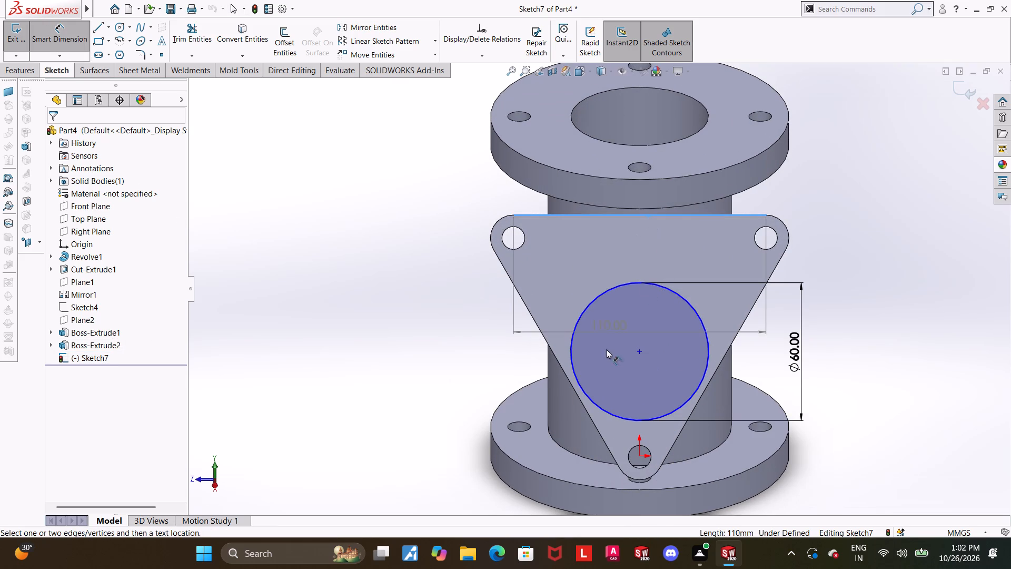
{"action": "left_click", "coordinate": [638, 352]}
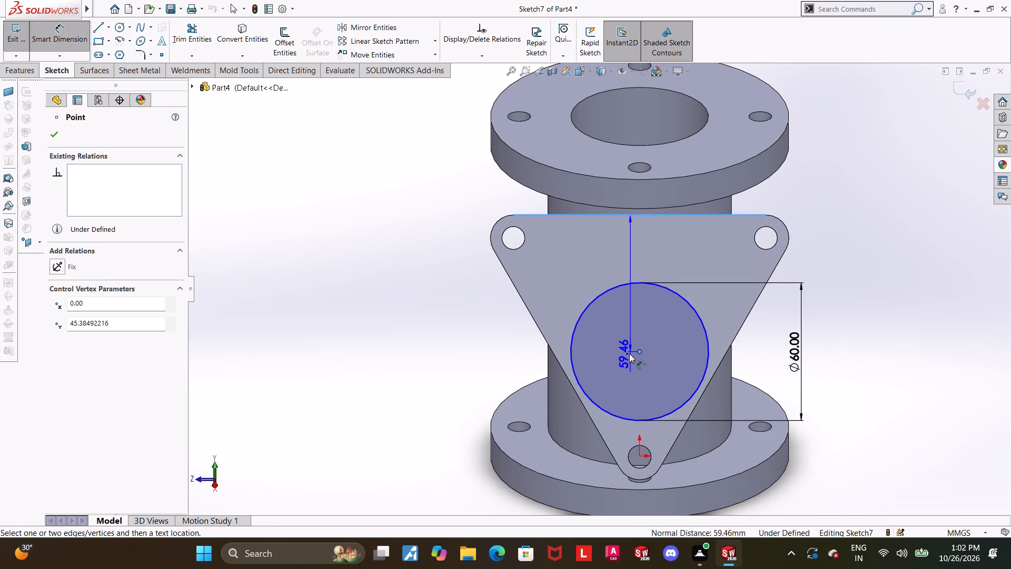
{"action": "left_click", "coordinate": [463, 340]}
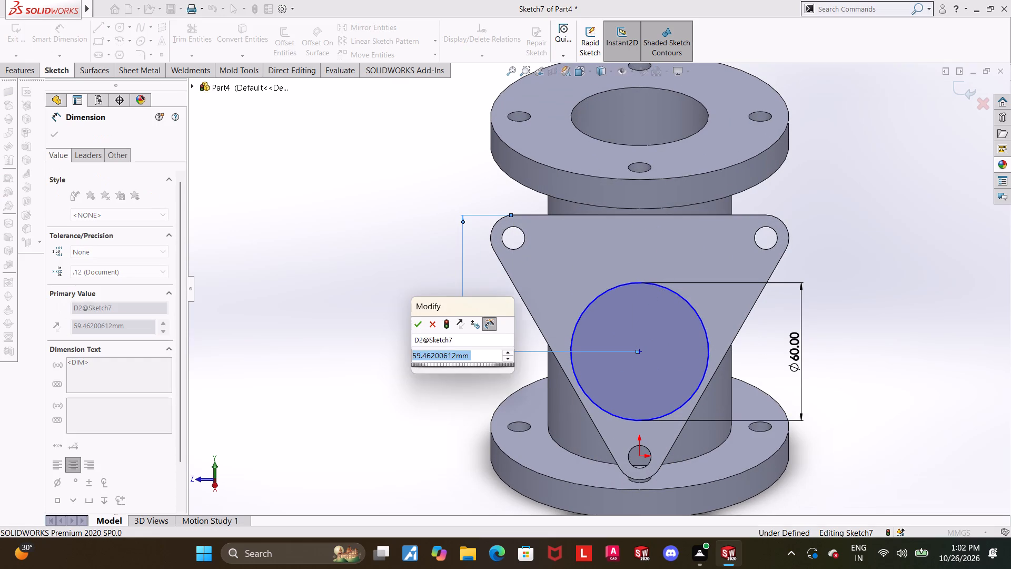
{"action": "type", "text": "55"}
{"action": "key", "text": "Return"}
{"action": "key", "text": "Escape"}
{"action": "key", "text": "Escape"}
{"action": "left_click", "coordinate": [849, 253]}
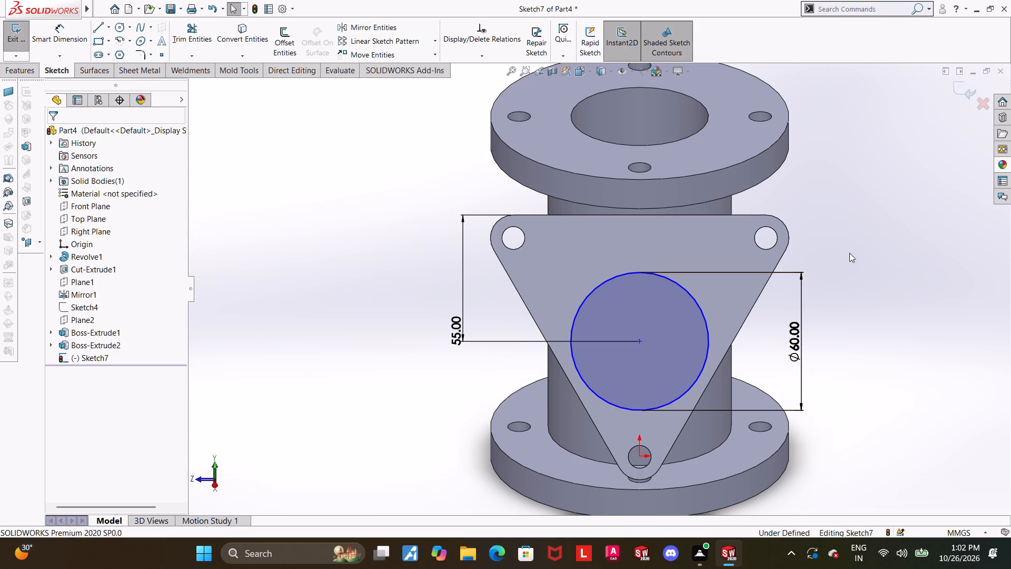
Add a Vertical relation between the origin and the circle's centre point.
{"action": "left_click", "coordinate": [640, 453]}
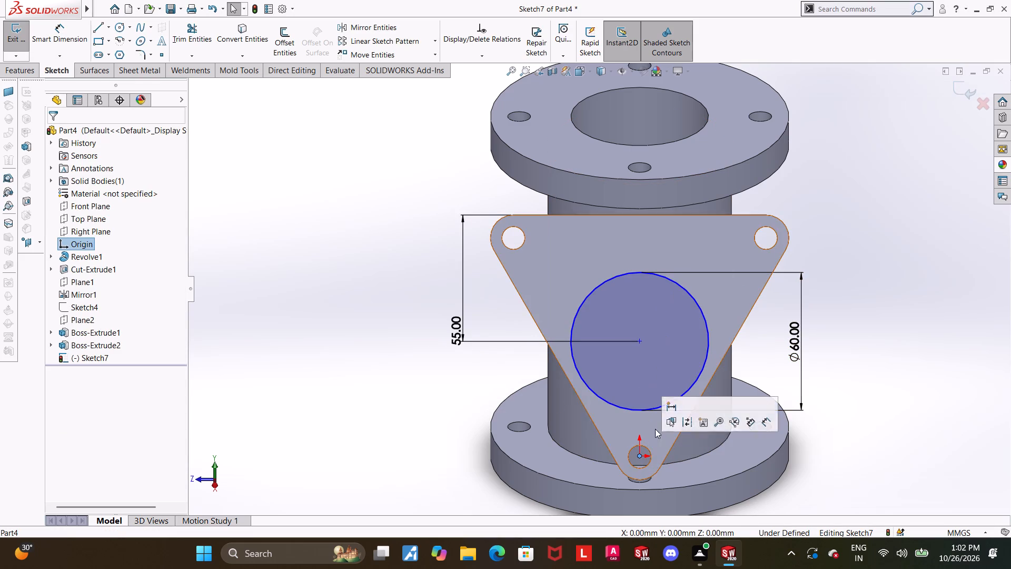
{"action": "left_click", "coordinate": [642, 340], "text": "ctrl"}
{"action": "left_click", "coordinate": [62, 333]}
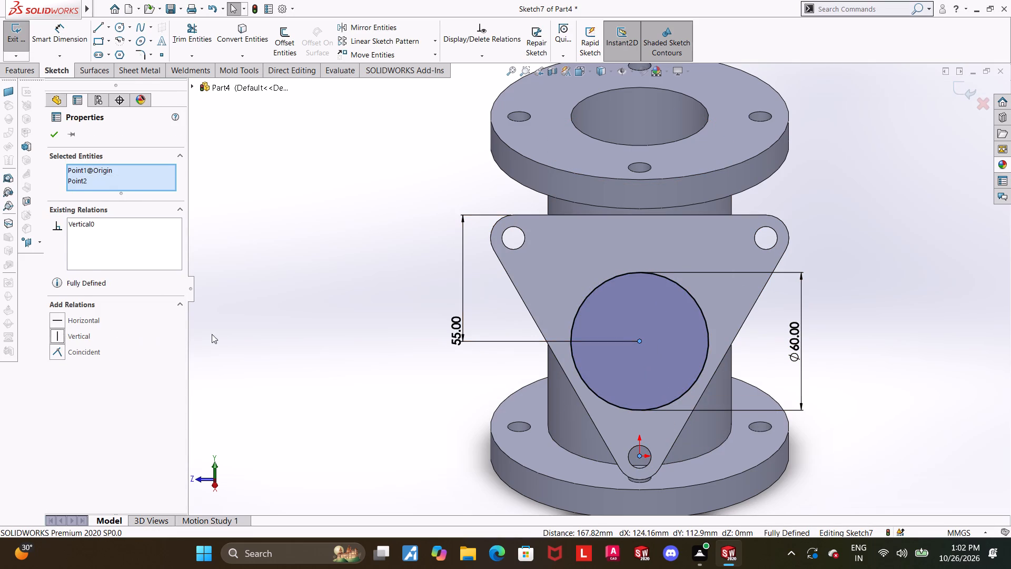
{"action": "left_click", "coordinate": [225, 337]}
Exit the sketch and cut-extrude the 60 mm circle into the triangular flange as a Blind cut 10 mm deep.
{"action": "scroll", "coordinate": [495, 354], "scroll_direction": "up", "scroll_amount": 3}
{"action": "scroll", "coordinate": [561, 330], "scroll_direction": "down", "scroll_amount": 2}
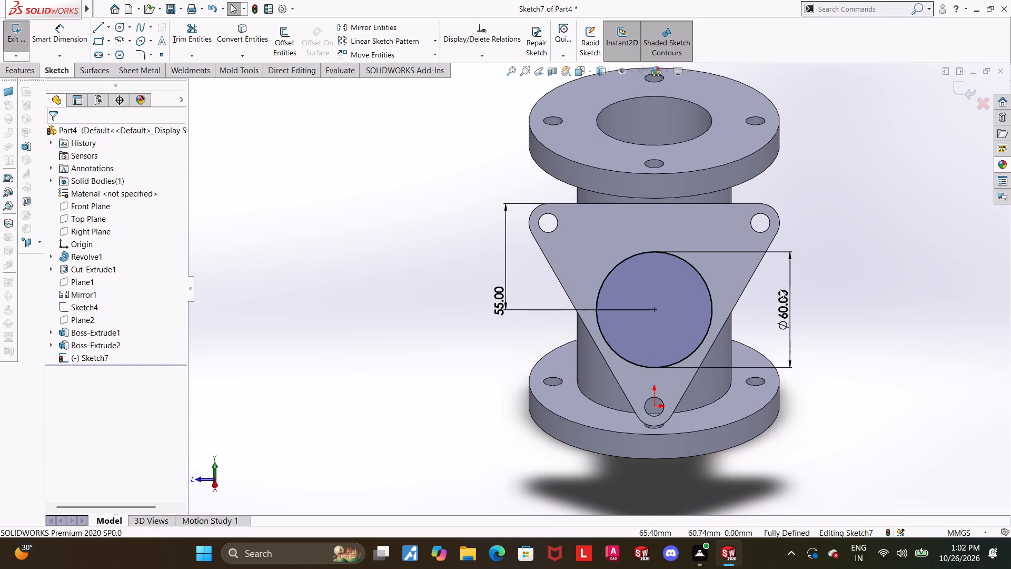
{"action": "left_click", "coordinate": [956, 84]}
{"action": "scroll", "coordinate": [846, 193], "scroll_direction": "up", "scroll_amount": 3}
{"action": "middle_click_drag", "start_coordinate": [821, 271], "coordinate": [839, 272]}
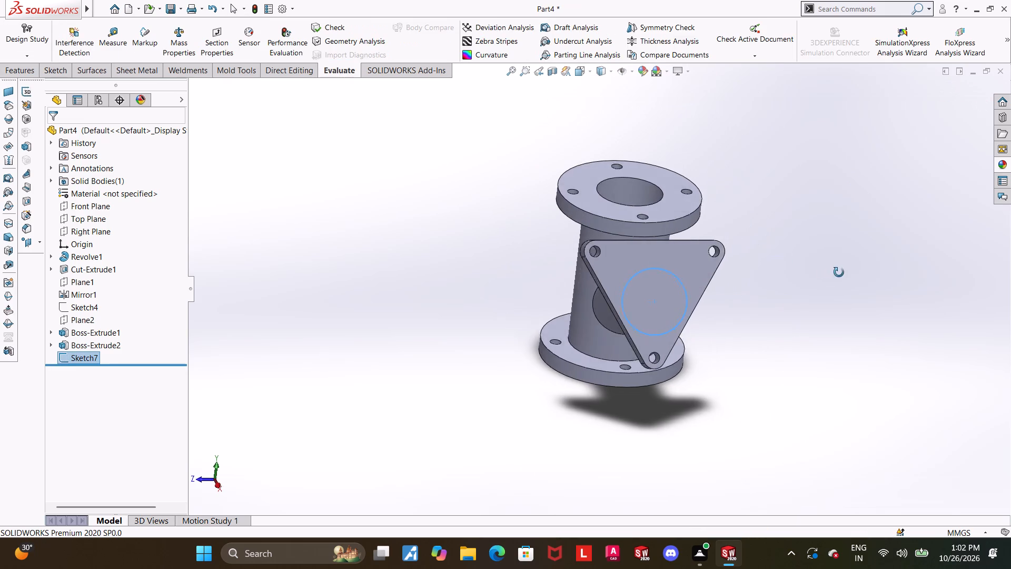
{"action": "middle_click_drag", "start_coordinate": [839, 272], "coordinate": [900, 277]}
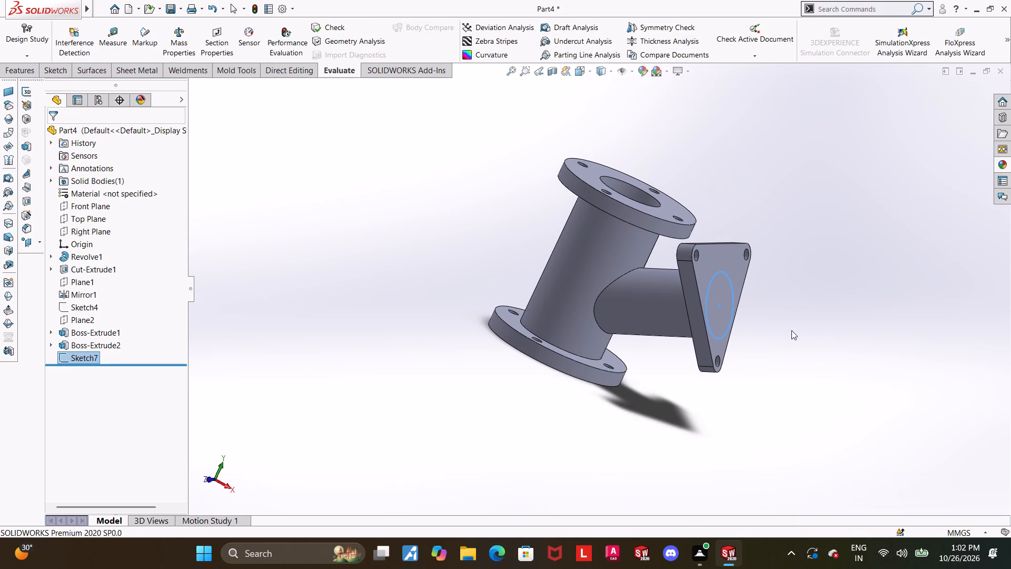
{"action": "scroll", "coordinate": [791, 330], "scroll_direction": "down", "scroll_amount": 2}
{"action": "left_click", "coordinate": [12, 69]}
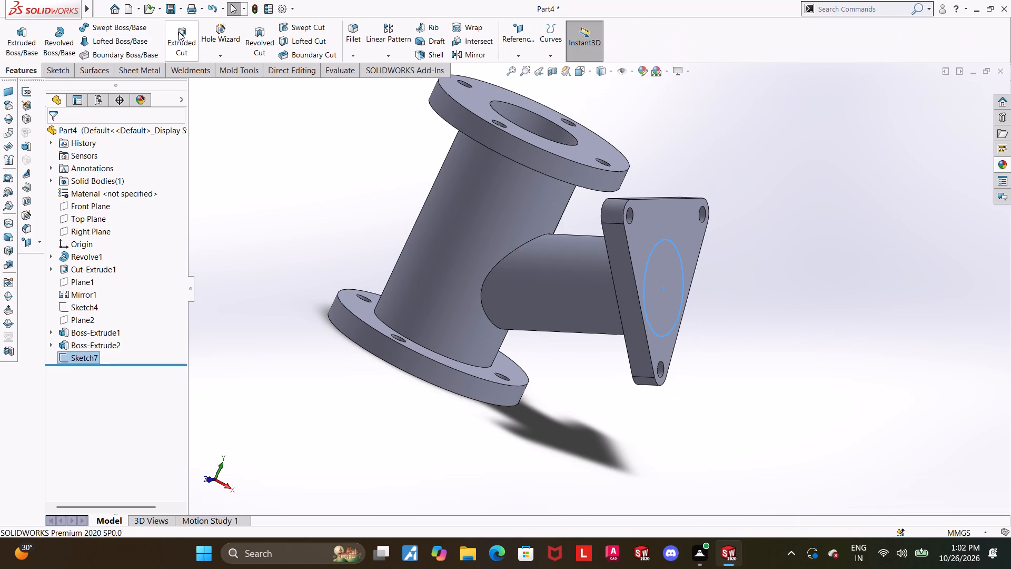
{"action": "left_click", "coordinate": [179, 32]}
{"action": "middle_click_drag", "start_coordinate": [383, 188], "coordinate": [374, 181]}
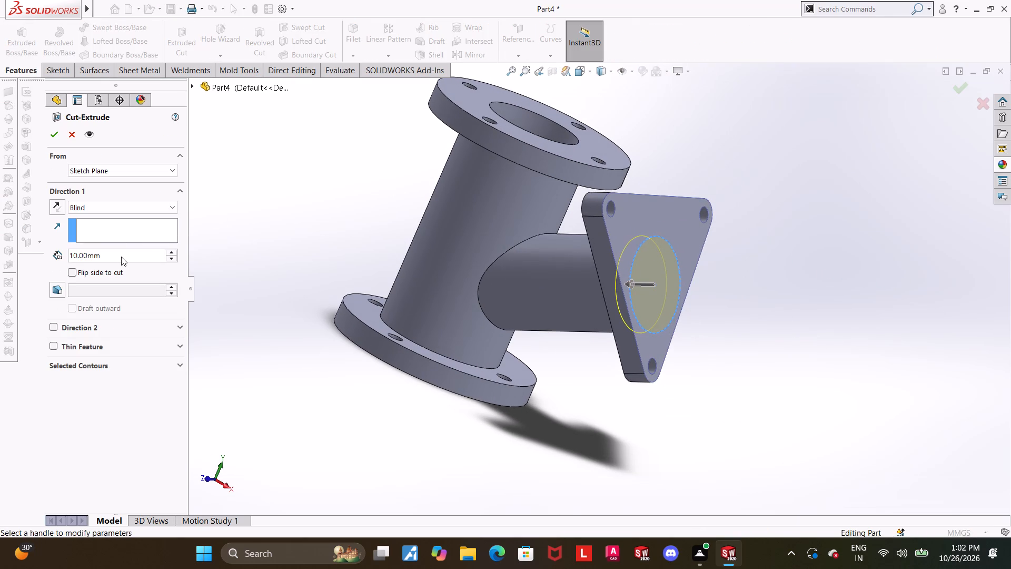
{"action": "scroll", "coordinate": [493, 348], "scroll_direction": "down", "scroll_amount": 2}
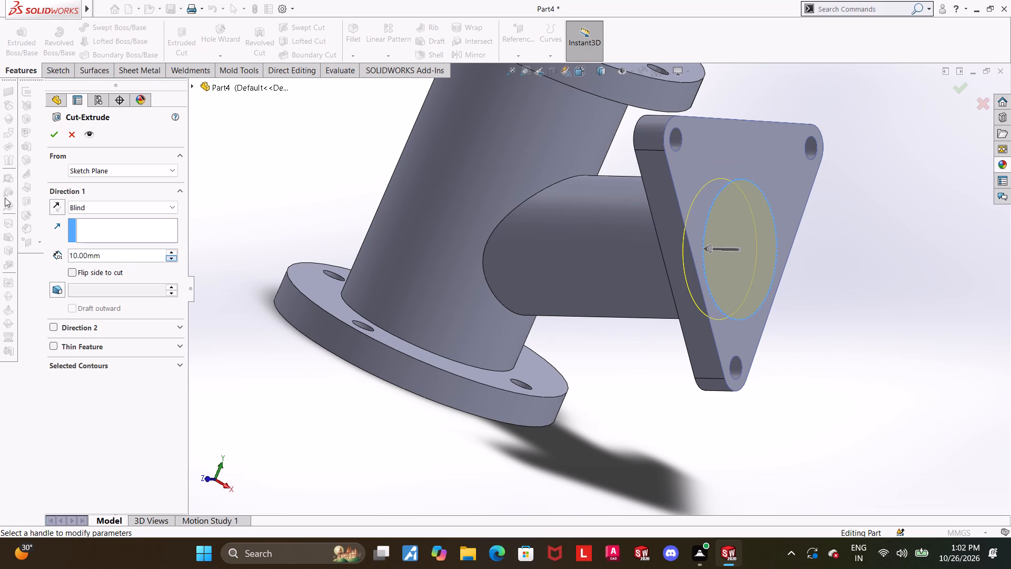
{"action": "left_click", "coordinate": [49, 133]}
{"action": "left_click", "coordinate": [878, 327]}
Open a new sketch on the floor of the round recess in the triangular flange and view it face-on.
{"action": "middle_click_drag", "start_coordinate": [863, 341], "coordinate": [838, 334]}
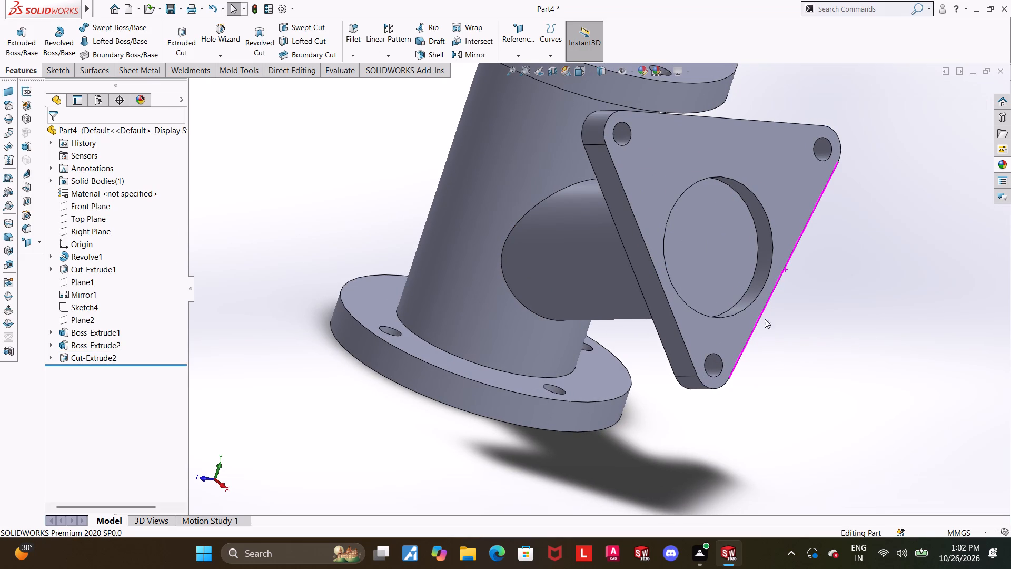
{"action": "left_click", "coordinate": [723, 256]}
{"action": "left_click", "coordinate": [765, 228]}
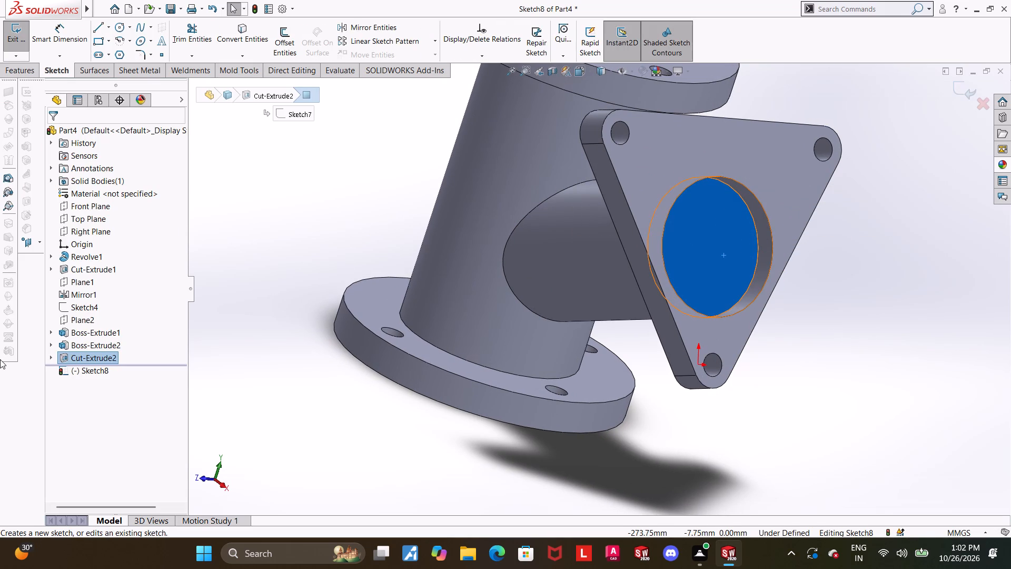
{"action": "left_click", "coordinate": [73, 368]}
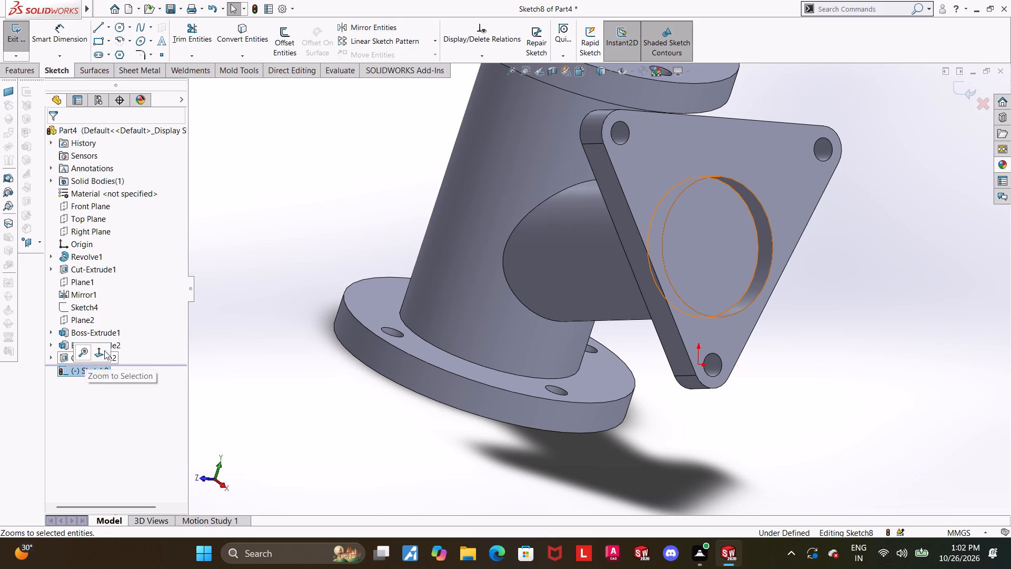
{"action": "left_click", "coordinate": [104, 350]}
Sketch a circle about 50 mm in diameter on the recess floor, concentric with the recess.
{"action": "left_click", "coordinate": [118, 27]}
{"action": "scroll", "coordinate": [729, 286], "scroll_direction": "down", "scroll_amount": 1}
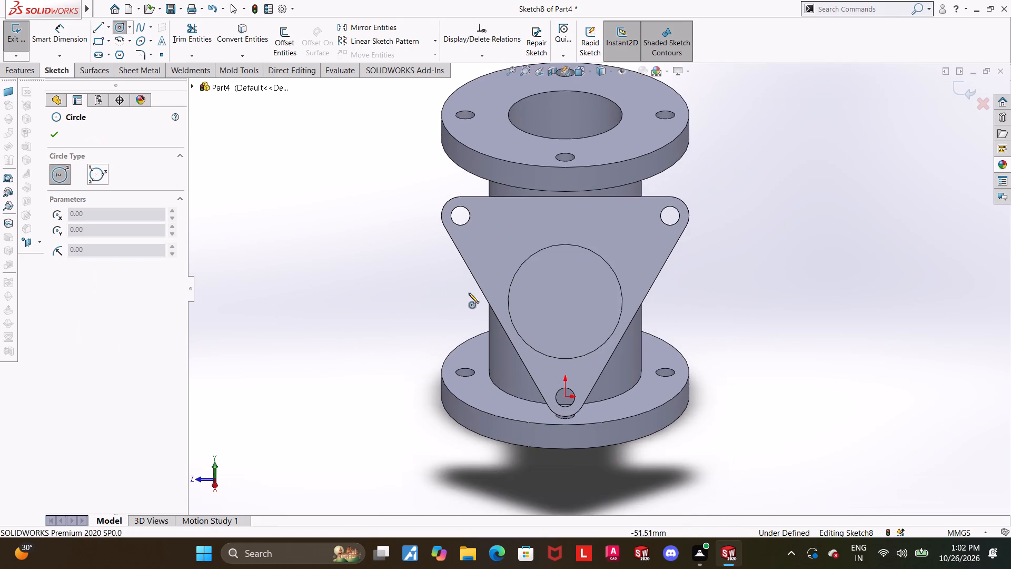
{"action": "scroll", "coordinate": [493, 298], "scroll_direction": "down", "scroll_amount": 3}
{"action": "left_click", "coordinate": [636, 305]}
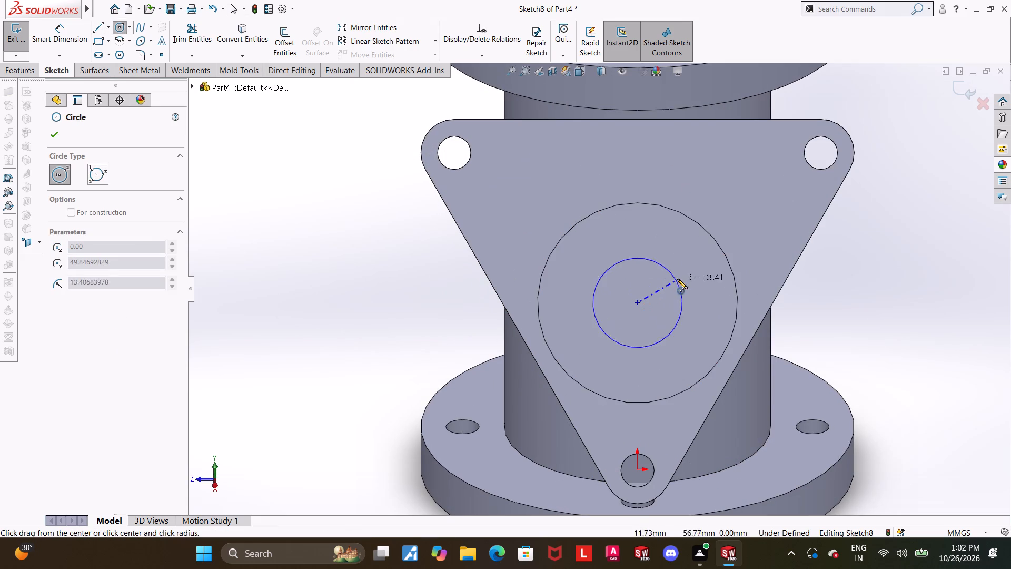
{"action": "left_click", "coordinate": [704, 253]}
{"action": "key", "text": "Escape"}
{"action": "key", "text": "Escape"}
Dimension the circle on the recess floor to a 50 mm diameter.
{"action": "left_click", "coordinate": [38, 32]}
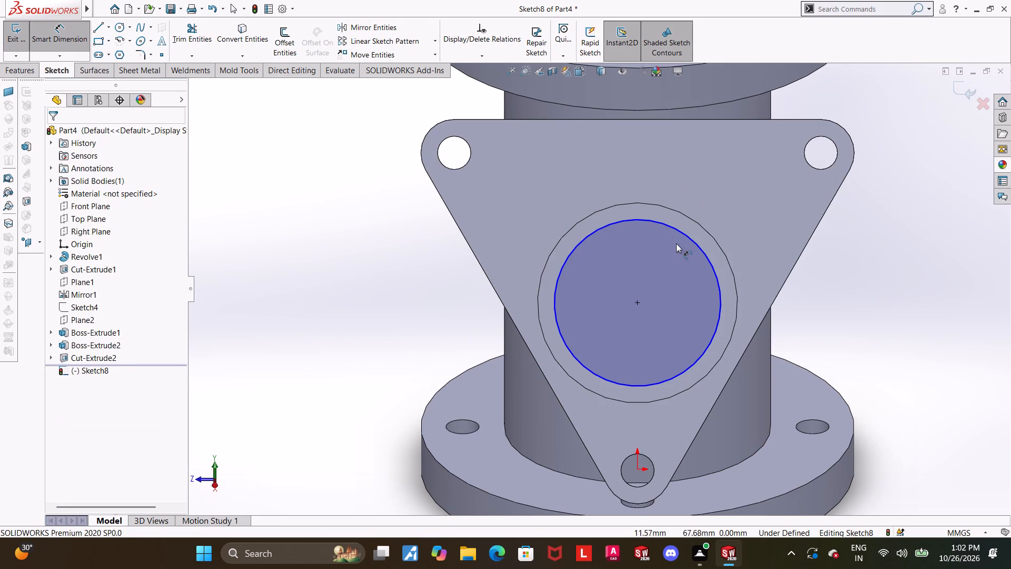
{"action": "left_click", "coordinate": [683, 236]}
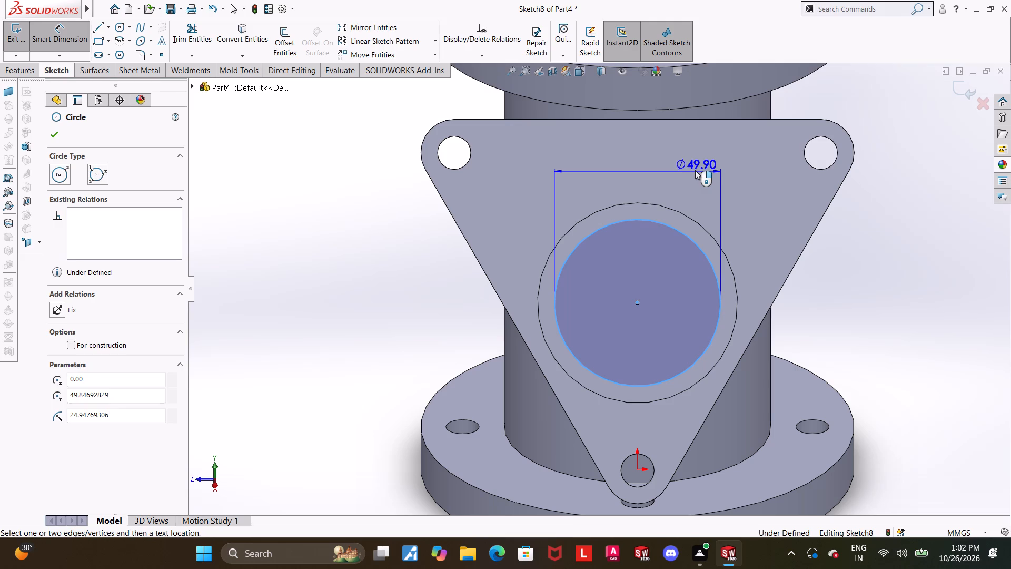
{"action": "left_click", "coordinate": [695, 170]}
{"action": "type", "text": "50"}
{"action": "key", "text": "Return"}
{"action": "key", "text": "Escape"}
{"action": "key", "text": "Escape"}
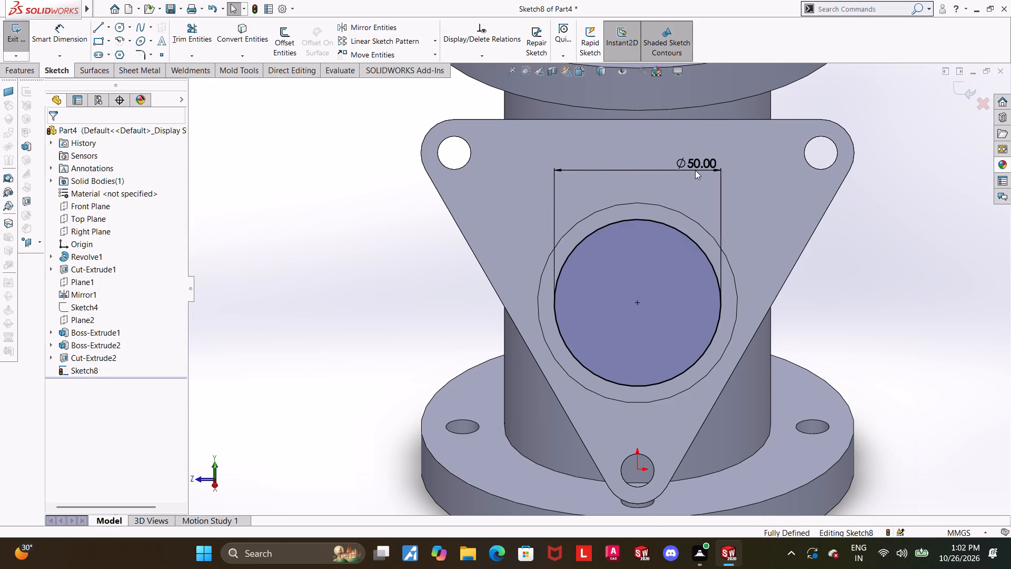
Exit the sketch and cut-extrude the 50 mm circle through the angled branch with an Up To Next end condition.
{"action": "scroll", "coordinate": [908, 252], "scroll_direction": "up", "scroll_amount": 1}
{"action": "middle_click_drag", "start_coordinate": [801, 214], "coordinate": [867, 218]}
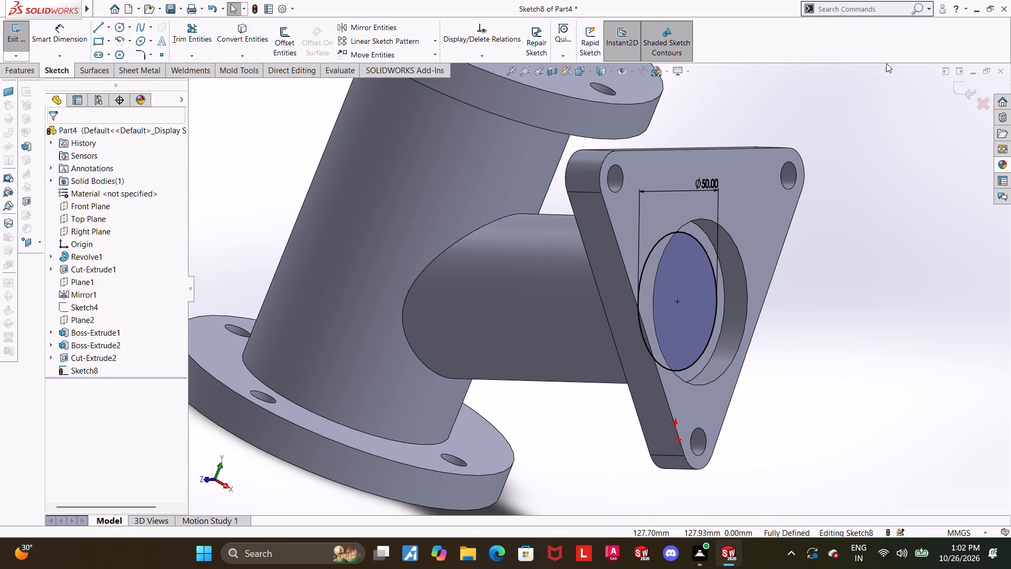
{"action": "left_click", "coordinate": [959, 89]}
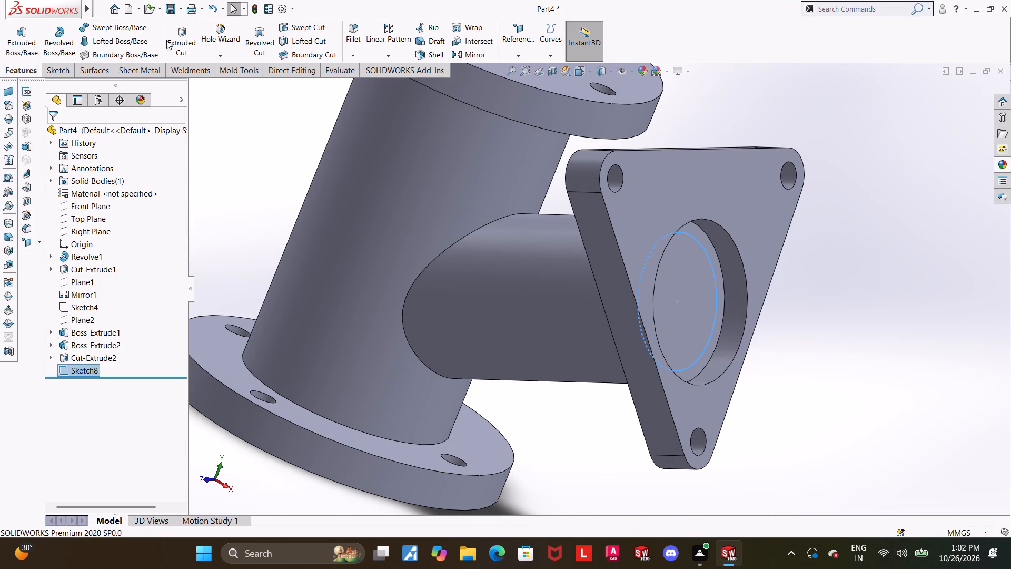
{"action": "left_click", "coordinate": [172, 43]}
{"action": "left_click", "coordinate": [103, 201]}
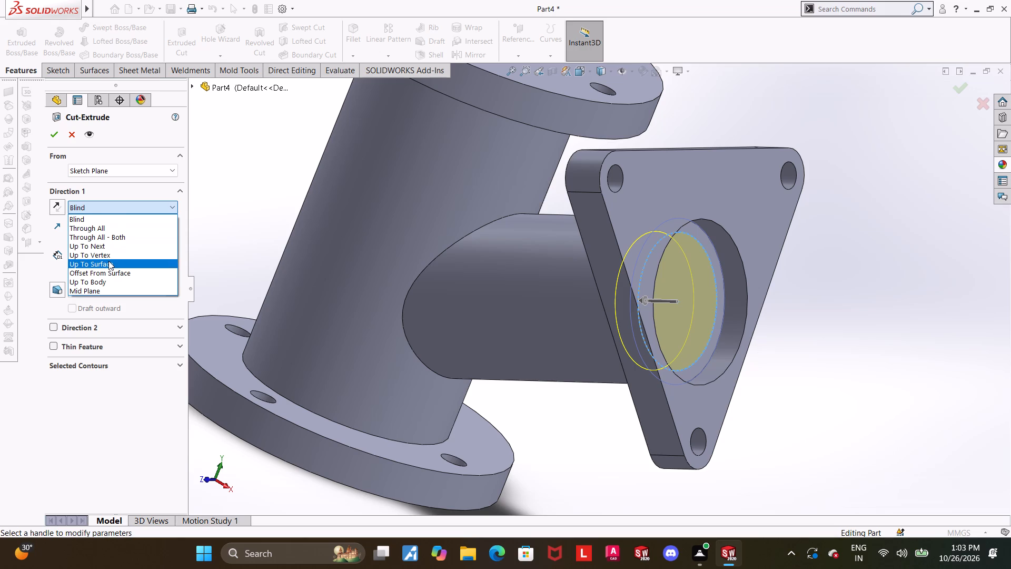
{"action": "left_click", "coordinate": [105, 244]}
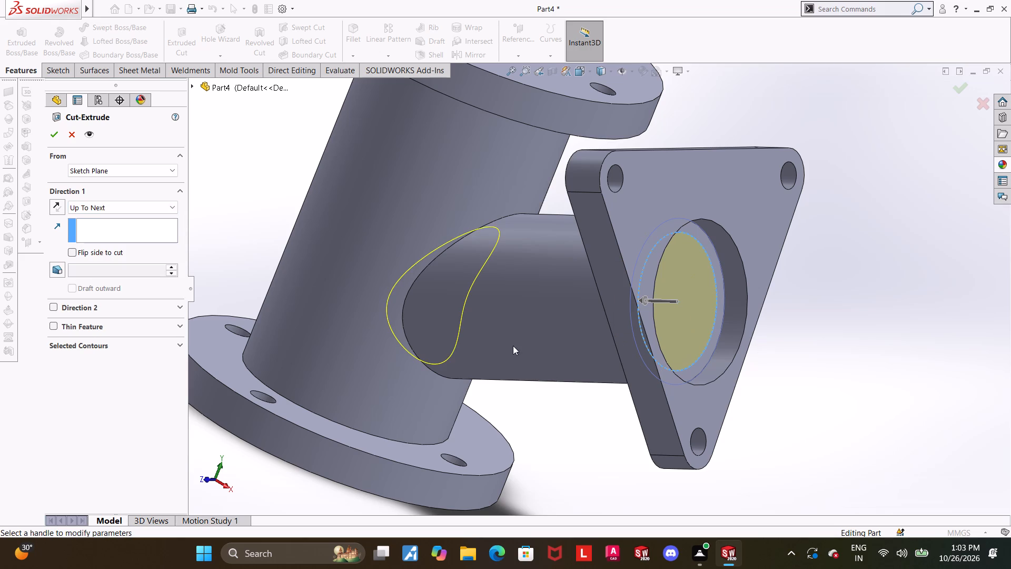
{"action": "scroll", "coordinate": [513, 346], "scroll_direction": "up", "scroll_amount": 1}
{"action": "left_click", "coordinate": [51, 139]}
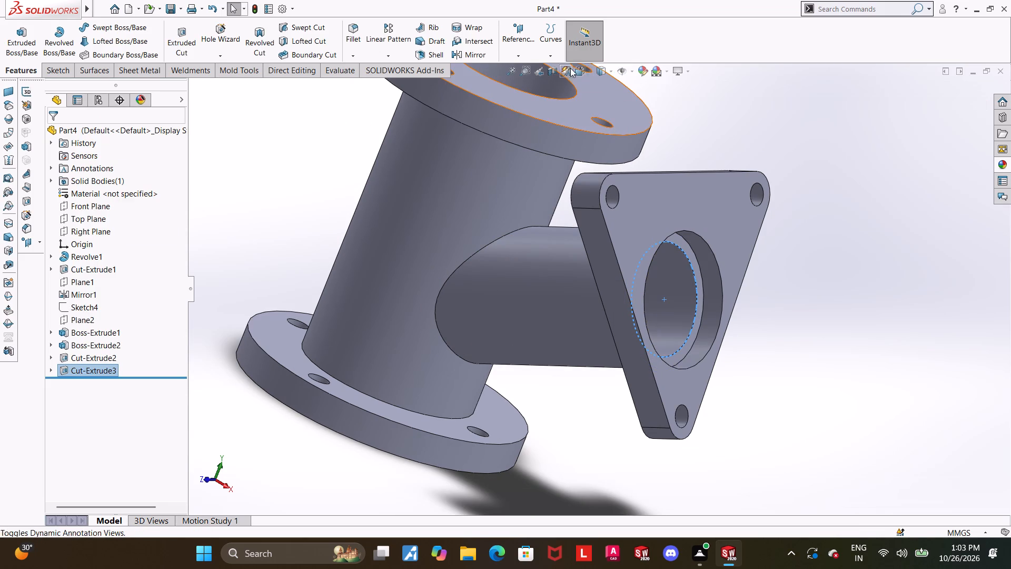
Show the model from the front with Hidden Lines Visible and examine the bores, recess and flange holes from several angles.
{"action": "left_click", "coordinate": [581, 74]}
{"action": "left_click", "coordinate": [454, 319]}
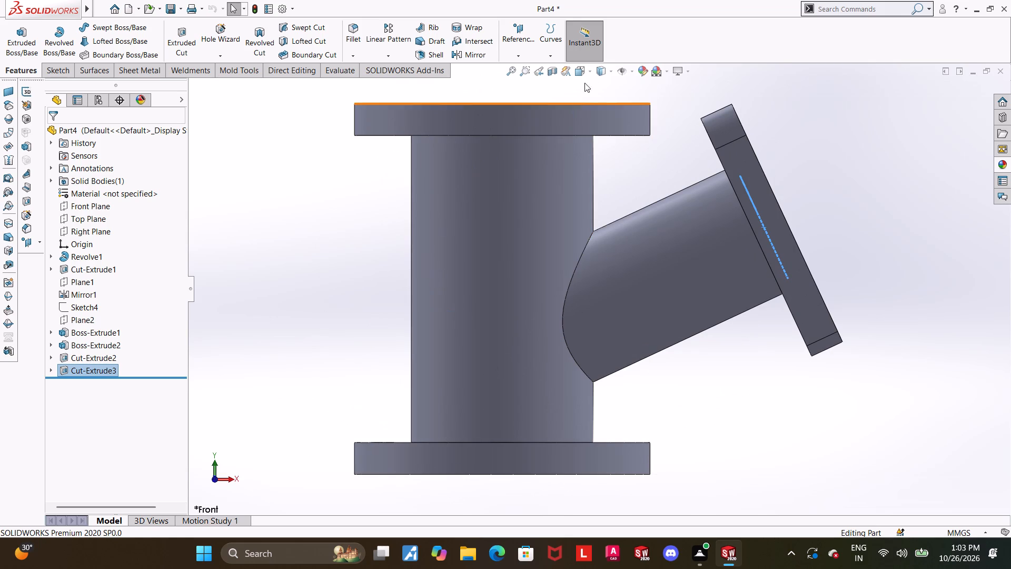
{"action": "left_click", "coordinate": [607, 71]}
{"action": "left_click", "coordinate": [606, 132]}
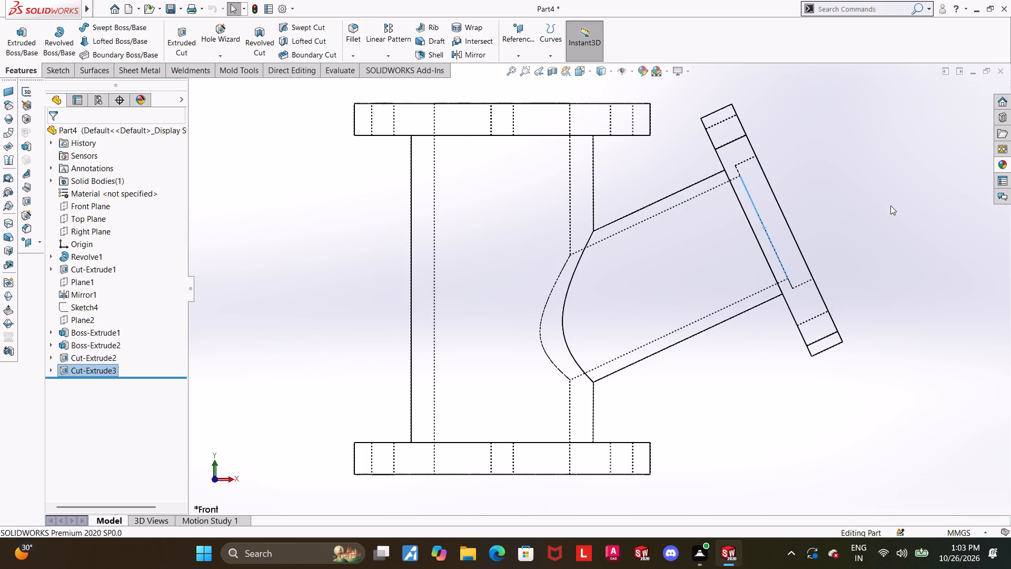
{"action": "left_click", "coordinate": [897, 209]}
{"action": "scroll", "coordinate": [885, 212], "scroll_direction": "up", "scroll_amount": 1}
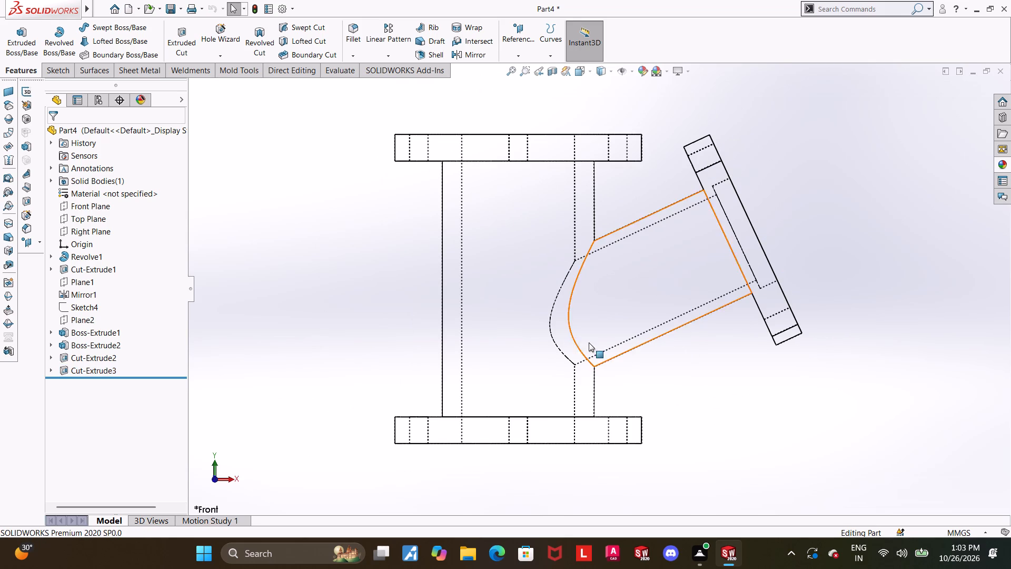
{"action": "scroll", "coordinate": [542, 336], "scroll_direction": "down", "scroll_amount": 1}
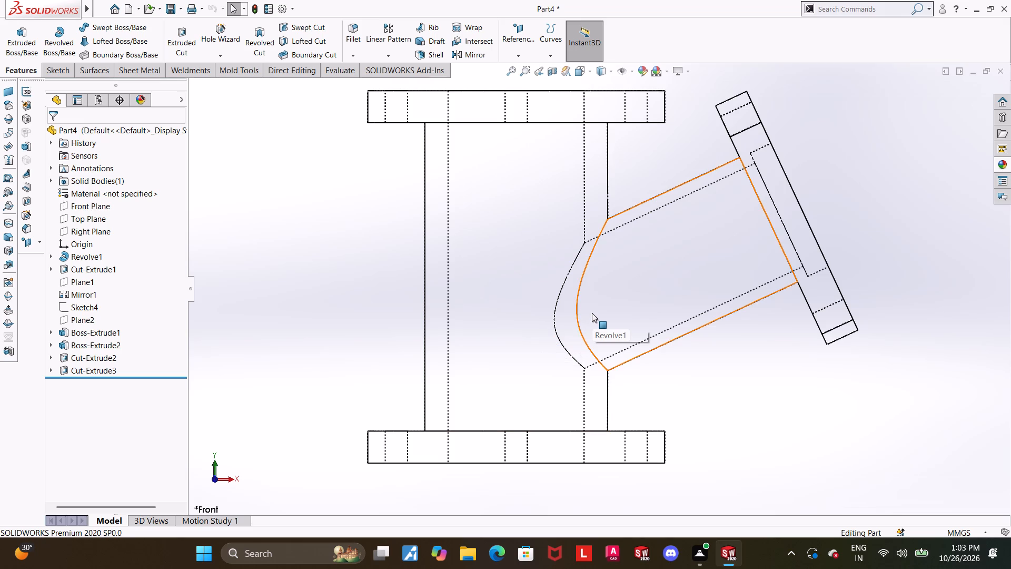
{"action": "middle_click_drag", "start_coordinate": [719, 418], "coordinate": [733, 217]}
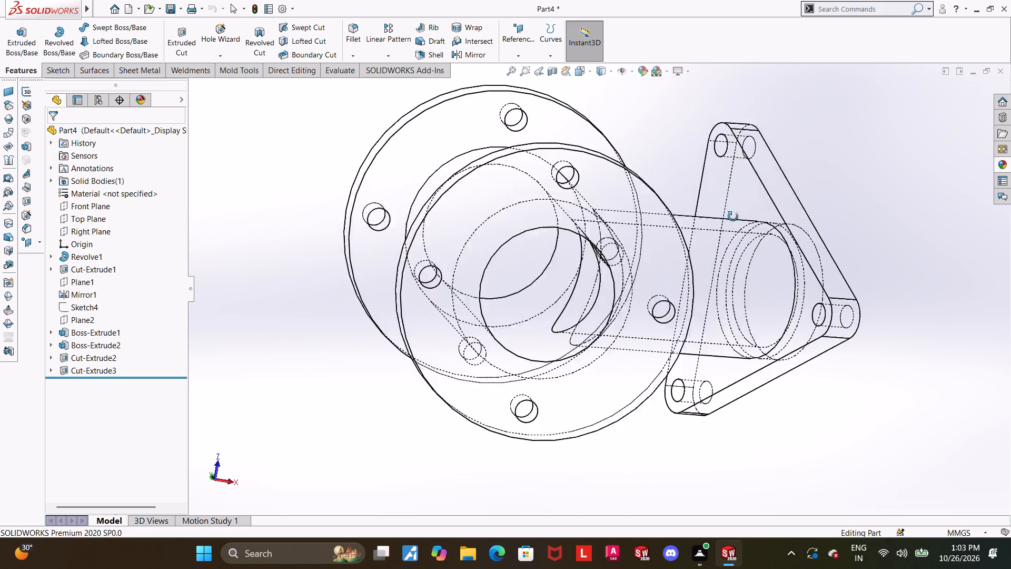
{"action": "middle_click_drag", "start_coordinate": [733, 217], "coordinate": [720, 334]}
{"action": "middle_click_drag", "start_coordinate": [672, 215], "coordinate": [671, 295]}
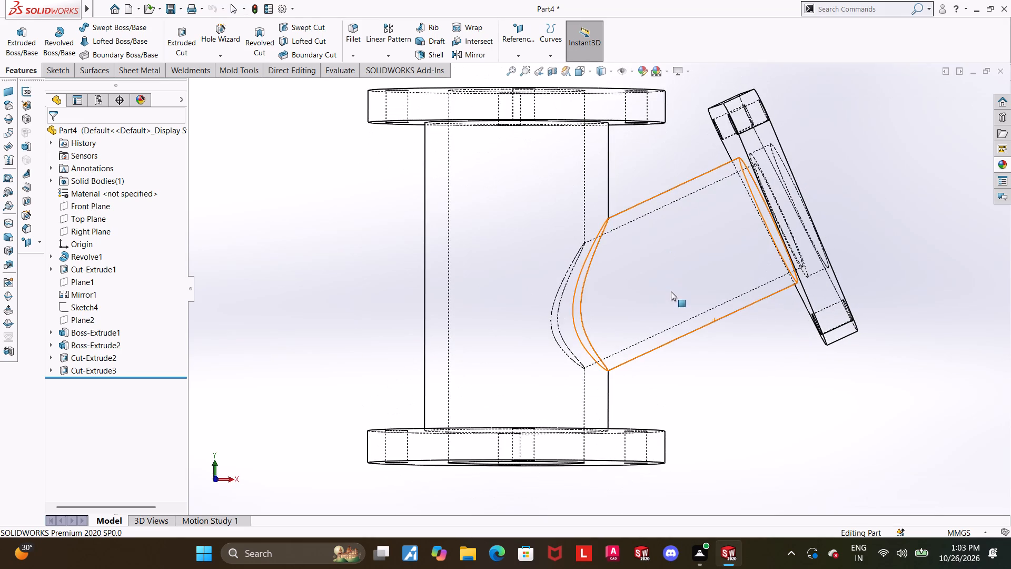
{"action": "middle_click_drag", "start_coordinate": [671, 291], "coordinate": [659, 324]}
{"action": "scroll", "coordinate": [661, 298], "scroll_direction": "up", "scroll_amount": 2}
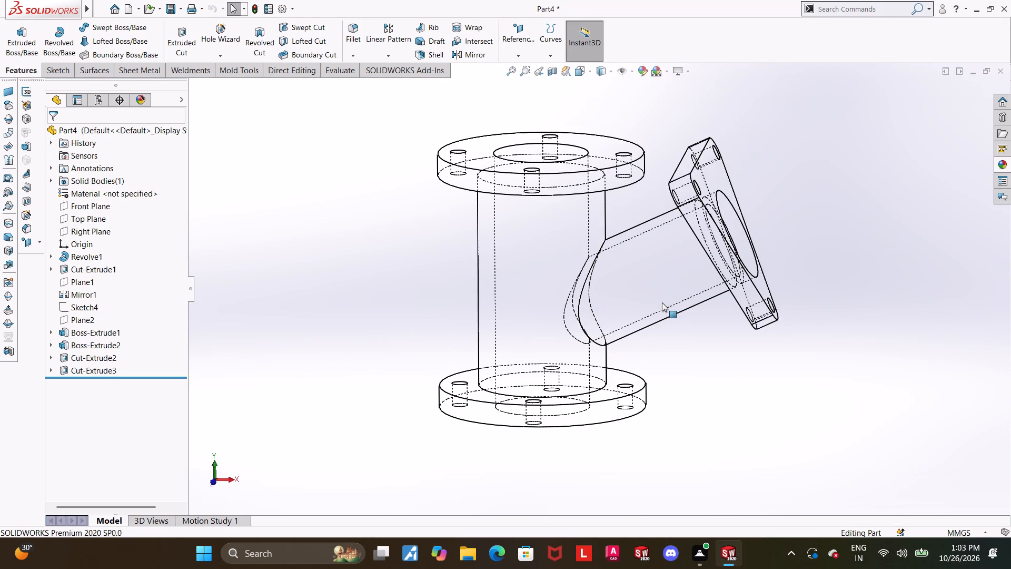
{"action": "scroll", "coordinate": [662, 305], "scroll_direction": "up", "scroll_amount": 1}
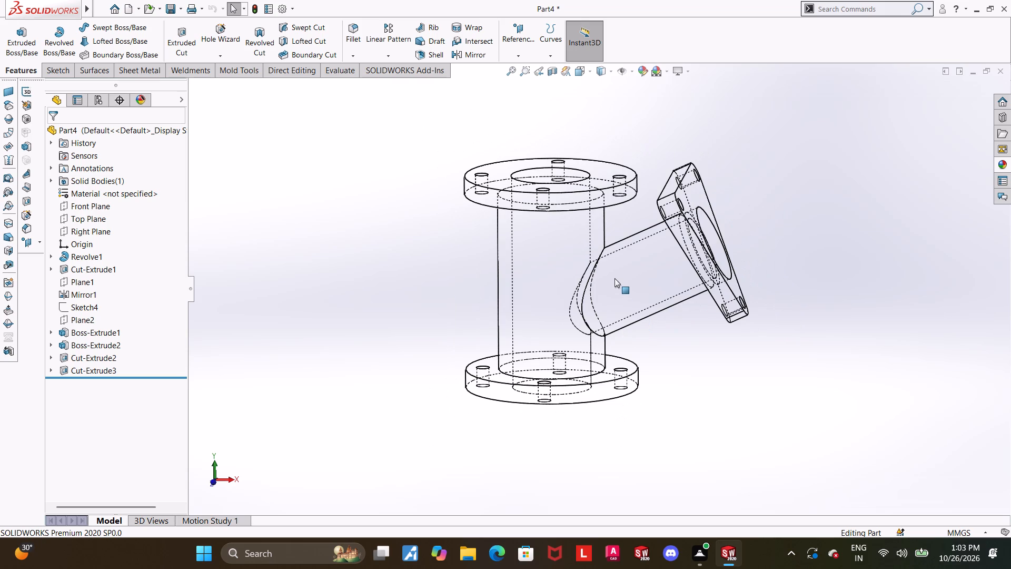
Return to the front view and apply a section view through the Front Plane with zero offset.
{"action": "left_click", "coordinate": [576, 73]}
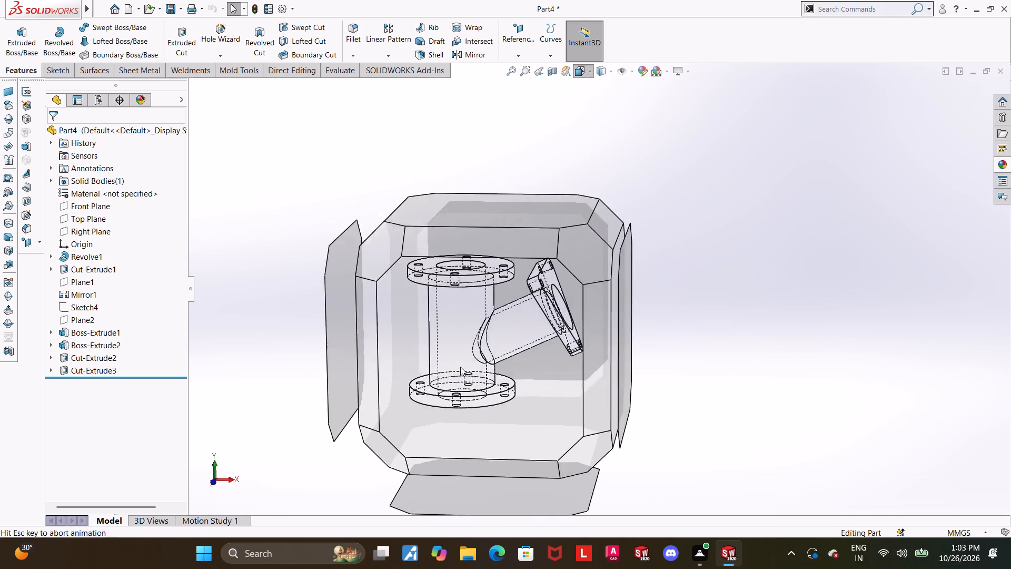
{"action": "left_click", "coordinate": [460, 368]}
{"action": "left_click", "coordinate": [551, 77]}
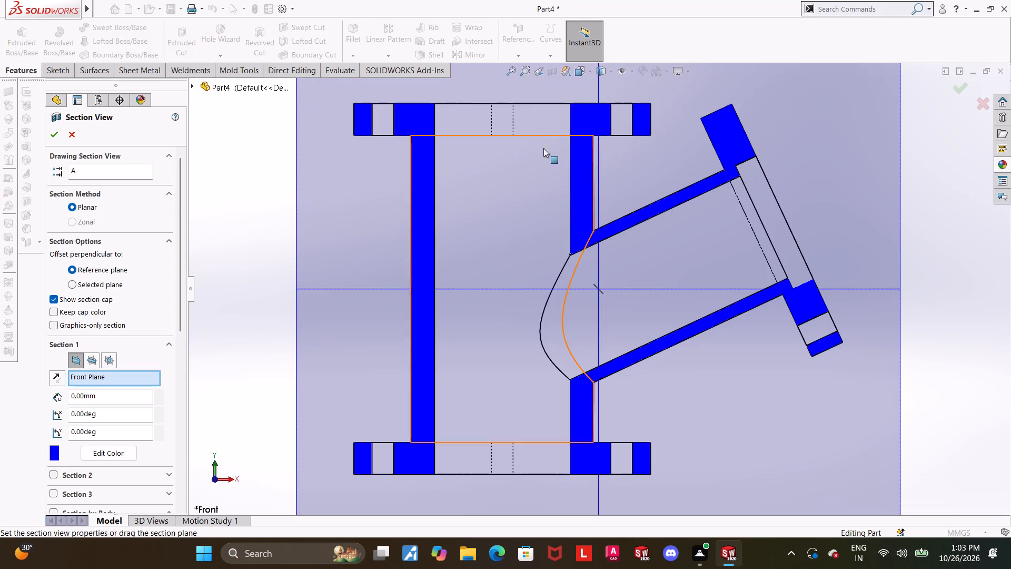
{"action": "left_click", "coordinate": [48, 134]}
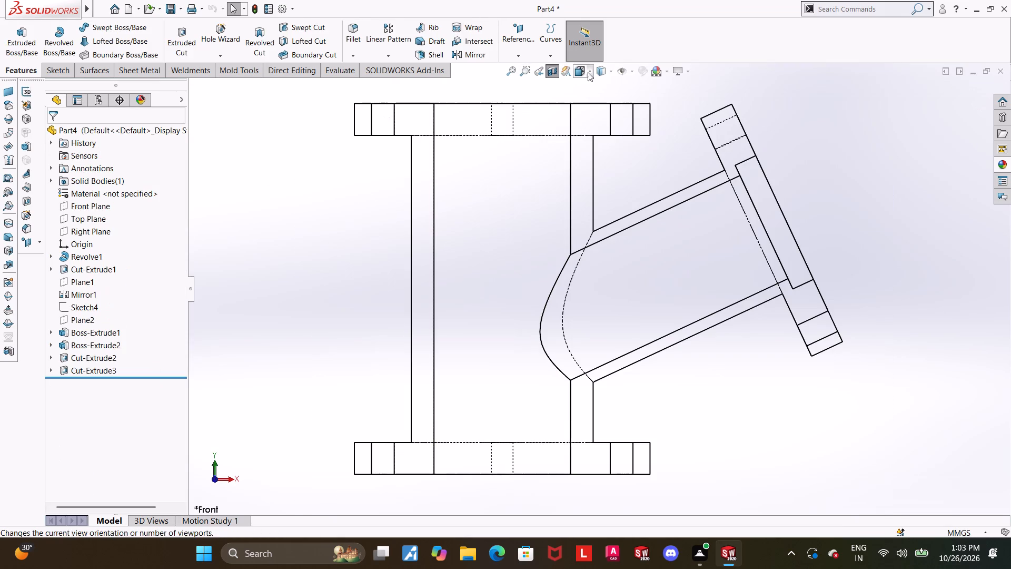
Switch the display style to Hidden Lines Removed.
{"action": "left_click", "coordinate": [596, 74]}
{"action": "left_click", "coordinate": [601, 116]}
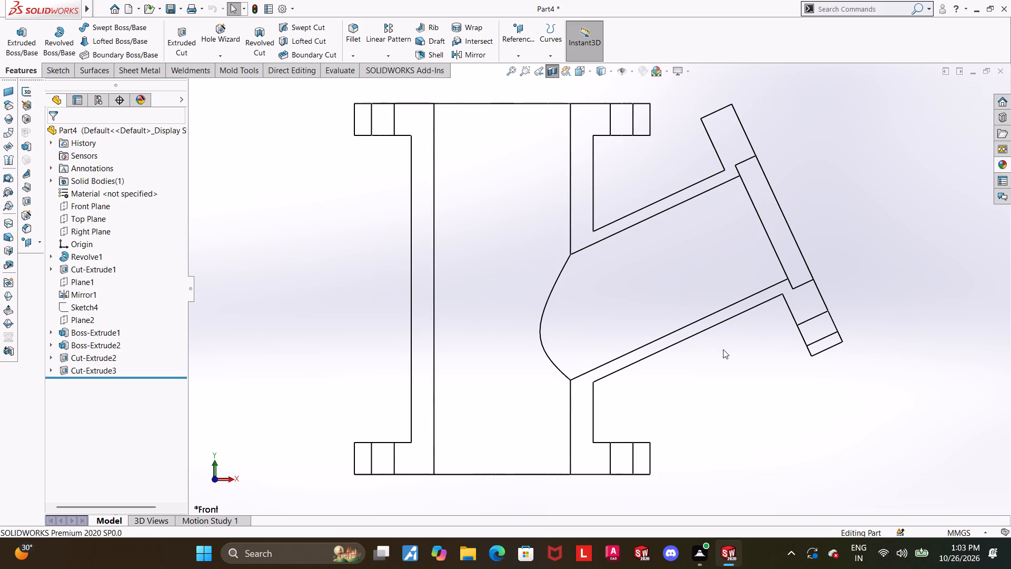
Examine the sectioned main bore, branch bore and triangular-flange recess, and turn the section view off.
{"action": "scroll", "coordinate": [719, 352], "scroll_direction": "up", "scroll_amount": 1}
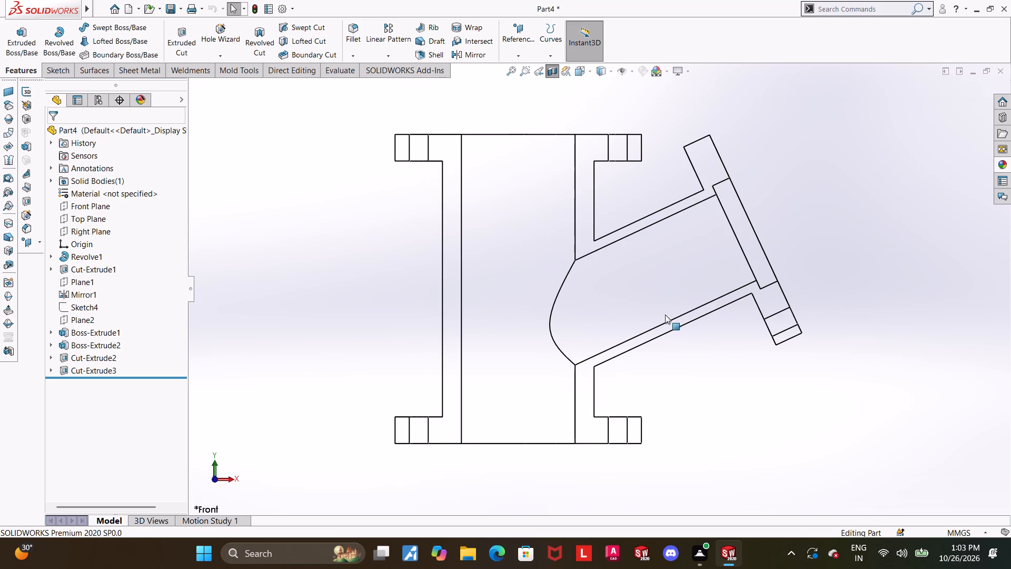
{"action": "scroll", "coordinate": [696, 359], "scroll_direction": "up", "scroll_amount": 1}
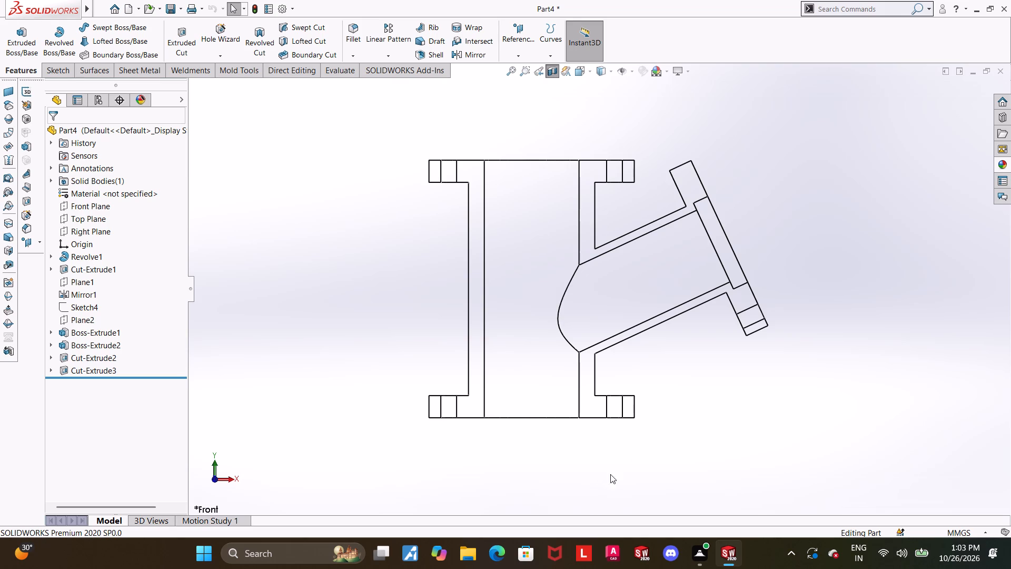
{"action": "scroll", "coordinate": [655, 417], "scroll_direction": "up", "scroll_amount": 1}
{"action": "scroll", "coordinate": [627, 255], "scroll_direction": "down", "scroll_amount": 2}
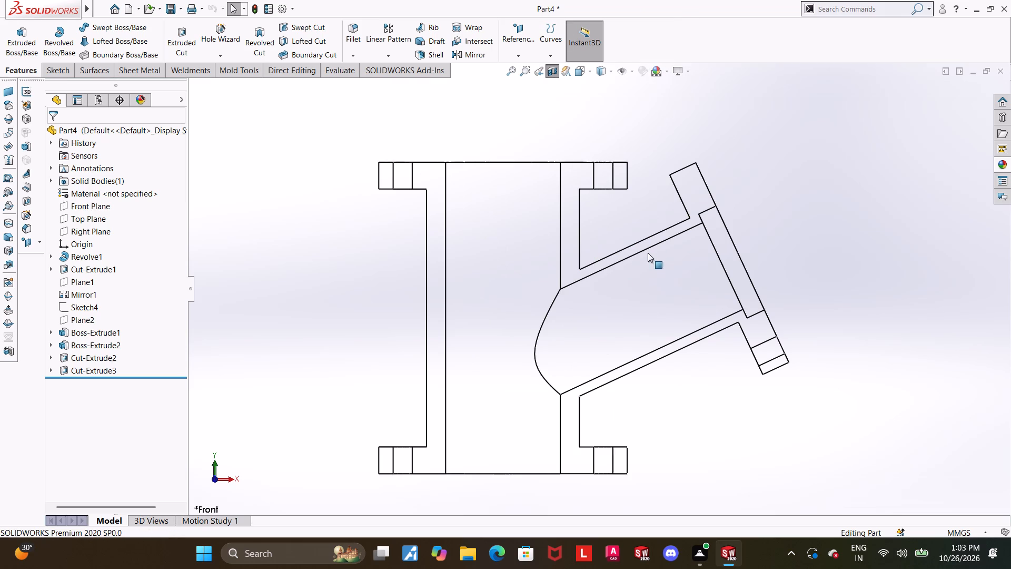
{"action": "scroll", "coordinate": [683, 389], "scroll_direction": "up", "scroll_amount": 1}
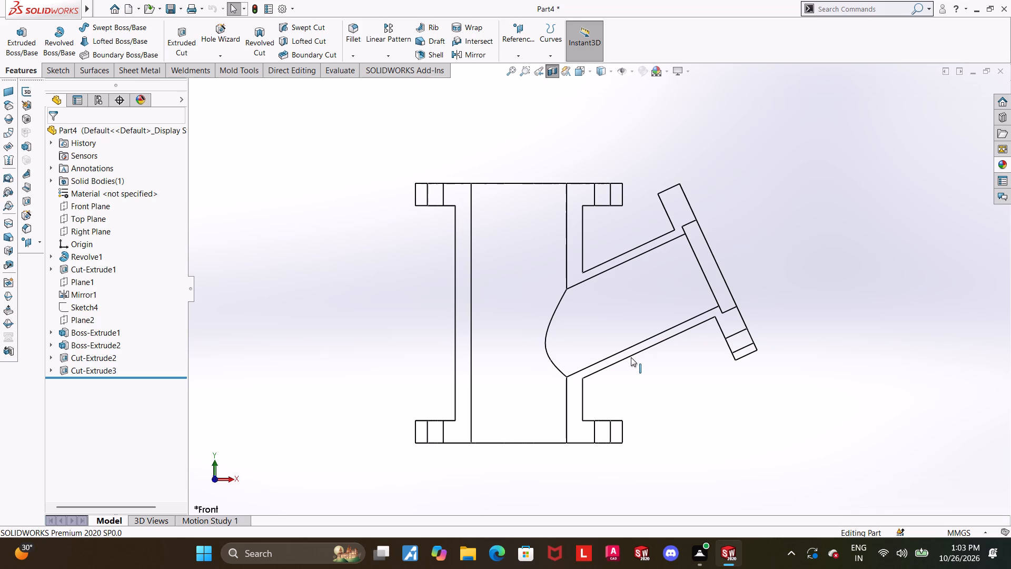
{"action": "scroll", "coordinate": [631, 357], "scroll_direction": "up", "scroll_amount": 1}
{"action": "scroll", "coordinate": [603, 384], "scroll_direction": "down", "scroll_amount": 1}
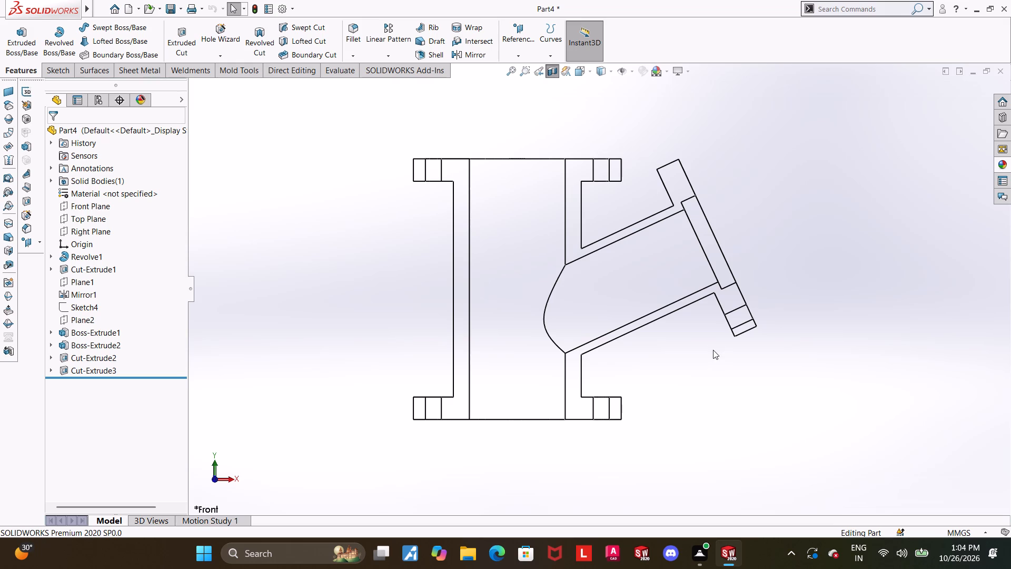
{"action": "scroll", "coordinate": [712, 350], "scroll_direction": "up", "scroll_amount": 1}
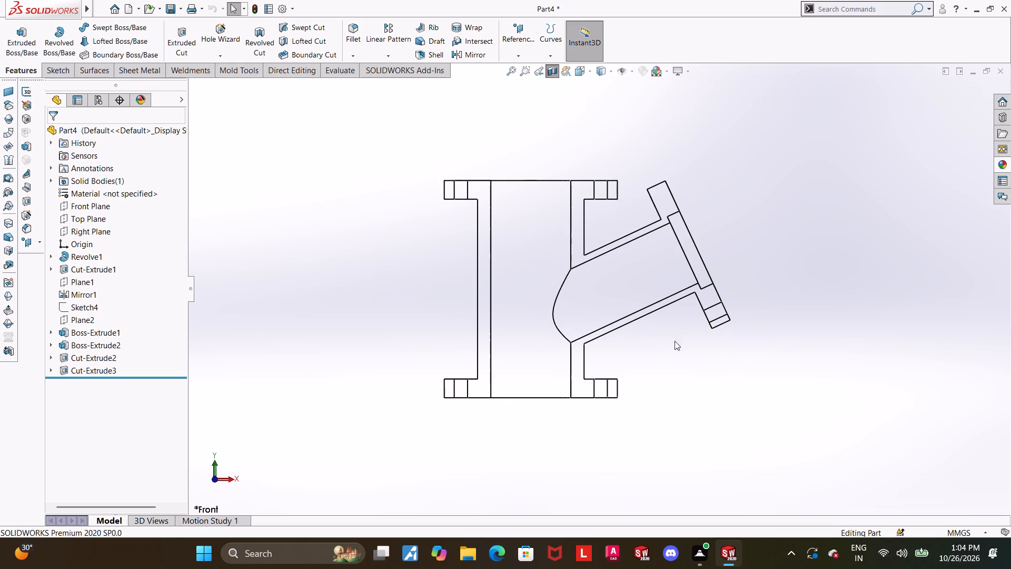
{"action": "middle_click_drag", "start_coordinate": [689, 370], "coordinate": [664, 389]}
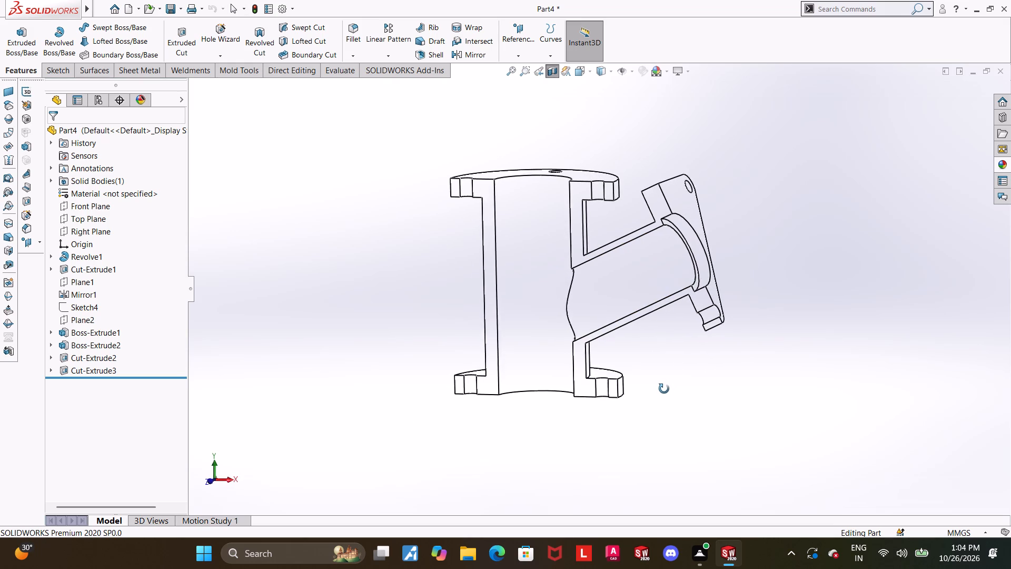
{"action": "middle_click_drag", "start_coordinate": [664, 389], "coordinate": [701, 406]}
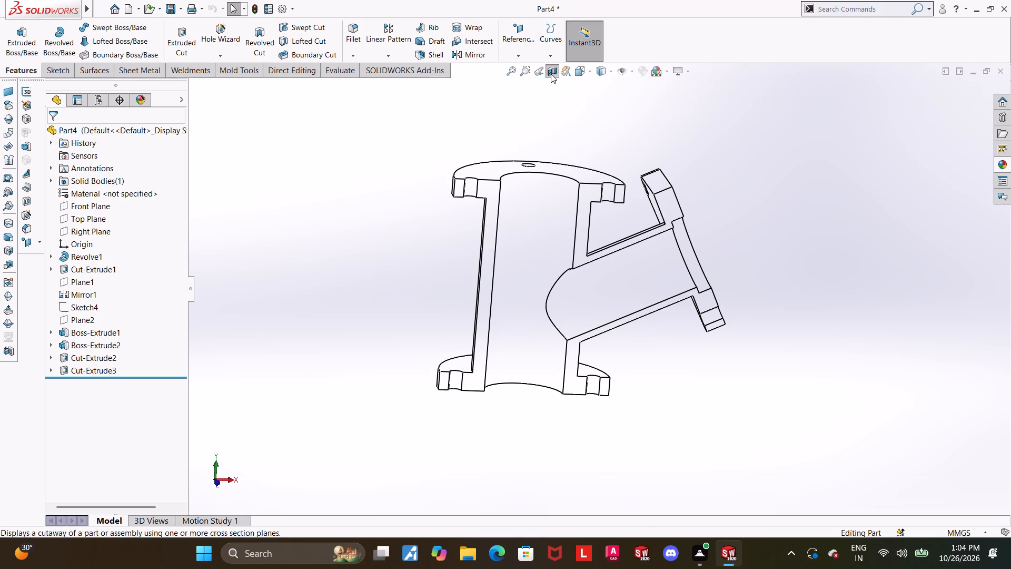
{"action": "left_click", "coordinate": [551, 74]}
Examine the whole part from several standard orientations and angles, including the right view facing the triangular flange.
{"action": "left_click", "coordinate": [586, 67]}
{"action": "left_click", "coordinate": [510, 246]}
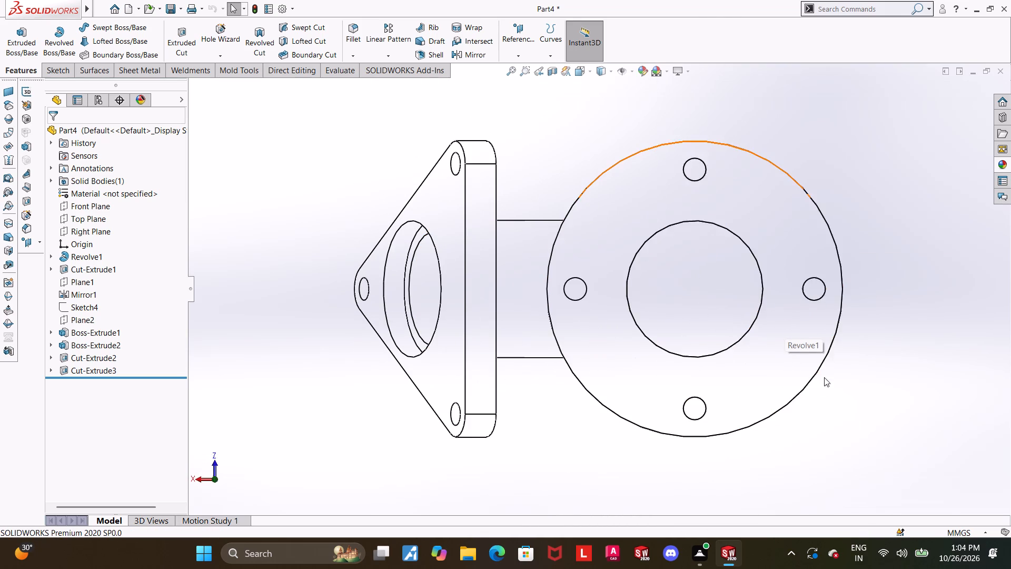
{"action": "scroll", "coordinate": [823, 372], "scroll_direction": "up", "scroll_amount": 2}
{"action": "middle_click_drag", "start_coordinate": [819, 360], "coordinate": [709, 347]}
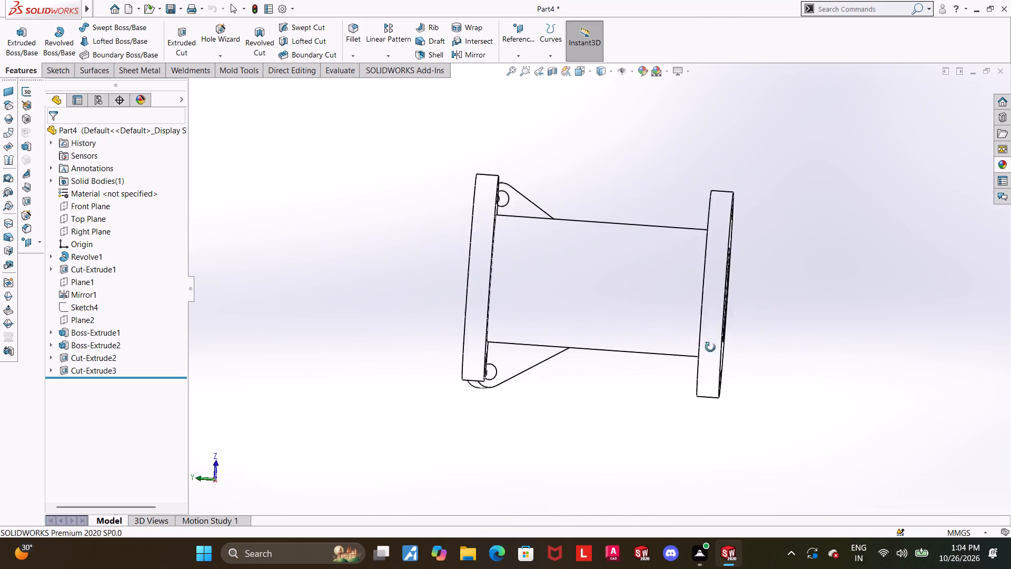
{"action": "middle_click_drag", "start_coordinate": [709, 347], "coordinate": [480, 397]}
{"action": "left_click", "coordinate": [580, 72]}
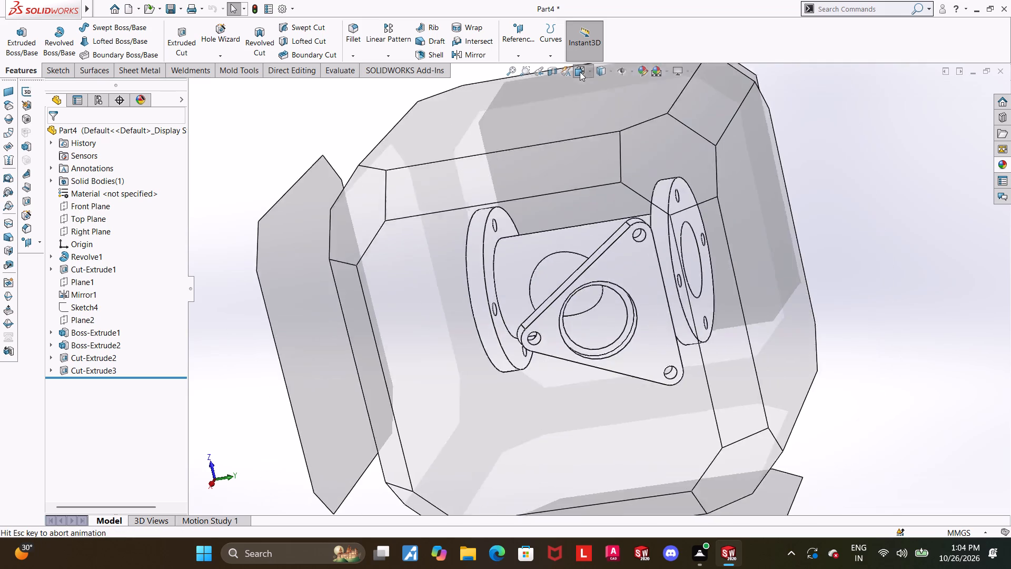
{"action": "left_click", "coordinate": [447, 407]}
{"action": "middle_click_drag", "start_coordinate": [633, 247], "coordinate": [694, 523]}
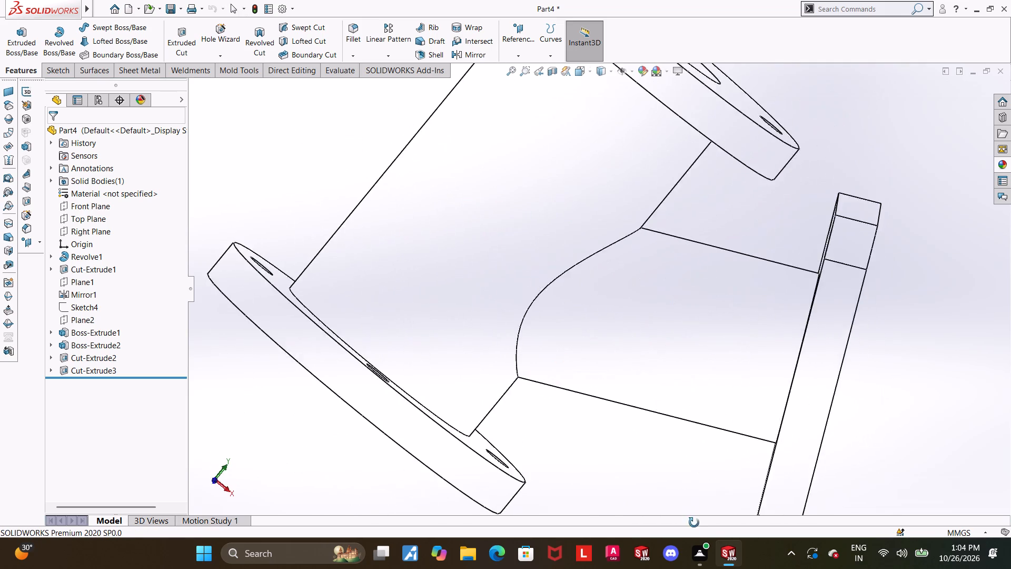
{"action": "middle_click_drag", "start_coordinate": [694, 523], "coordinate": [691, 535]}
{"action": "middle_click_drag", "start_coordinate": [679, 297], "coordinate": [574, 279]}
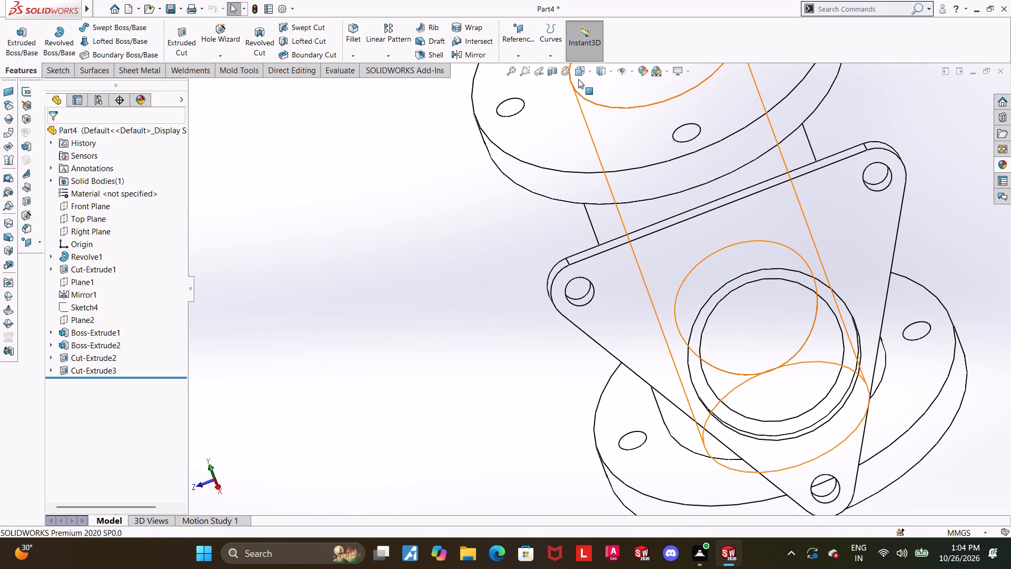
{"action": "left_click", "coordinate": [578, 79]}
{"action": "left_click", "coordinate": [469, 383]}
{"action": "left_click", "coordinate": [582, 76]}
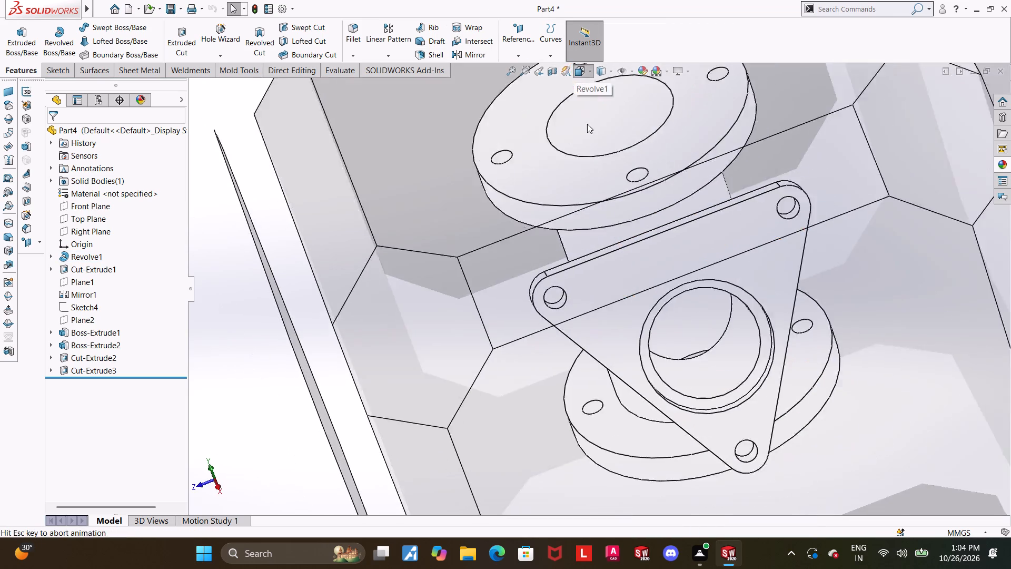
{"action": "left_click", "coordinate": [521, 355]}
{"action": "scroll", "coordinate": [881, 331], "scroll_direction": "up", "scroll_amount": 2}
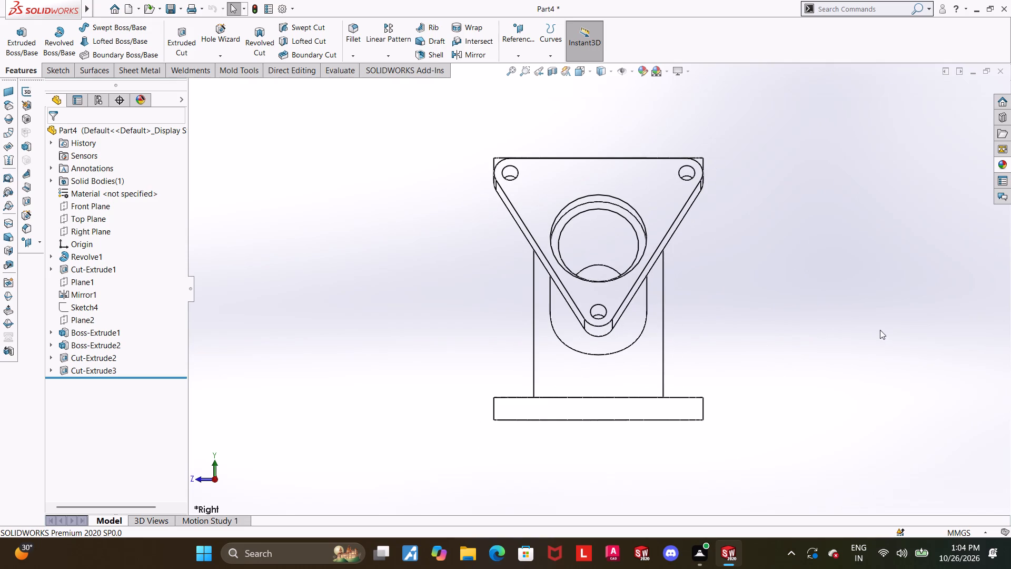
{"action": "middle_click_drag", "start_coordinate": [728, 226], "coordinate": [726, 245]}
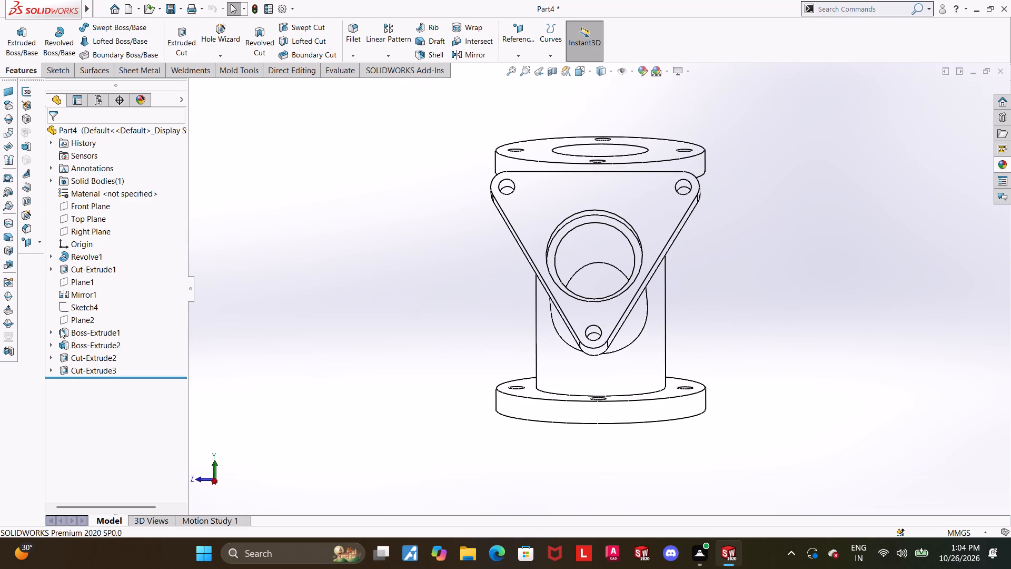
Orient the view normal to Plane2 so the triangular flange is seen face-on.
{"action": "left_click", "coordinate": [66, 319]}
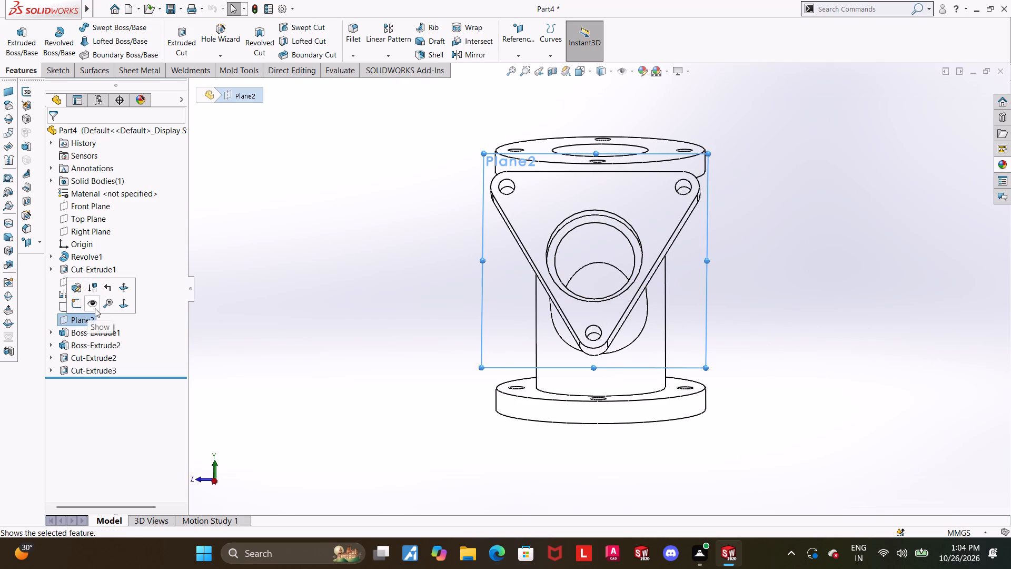
{"action": "left_click", "coordinate": [123, 309]}
{"action": "left_click", "coordinate": [900, 326]}
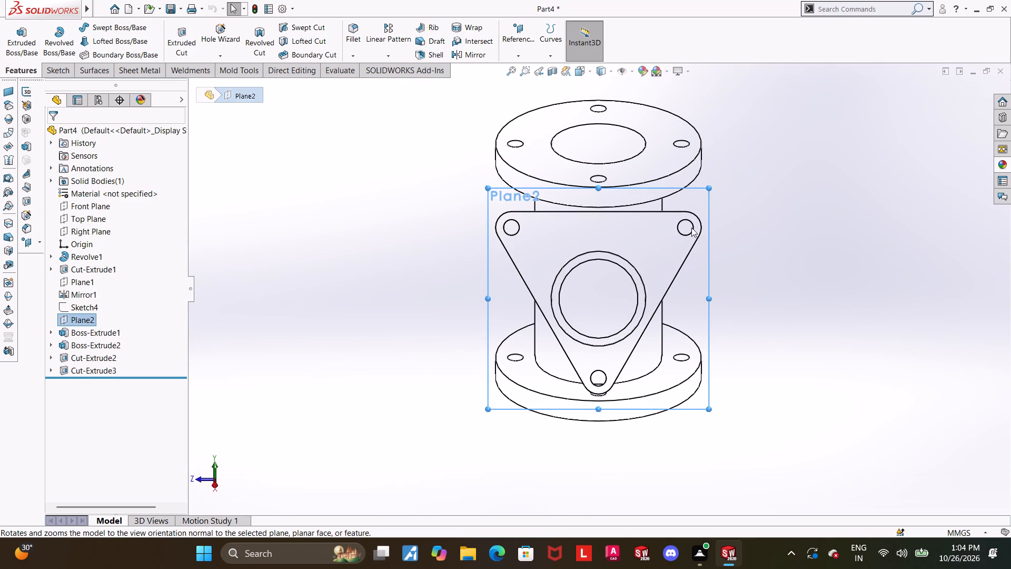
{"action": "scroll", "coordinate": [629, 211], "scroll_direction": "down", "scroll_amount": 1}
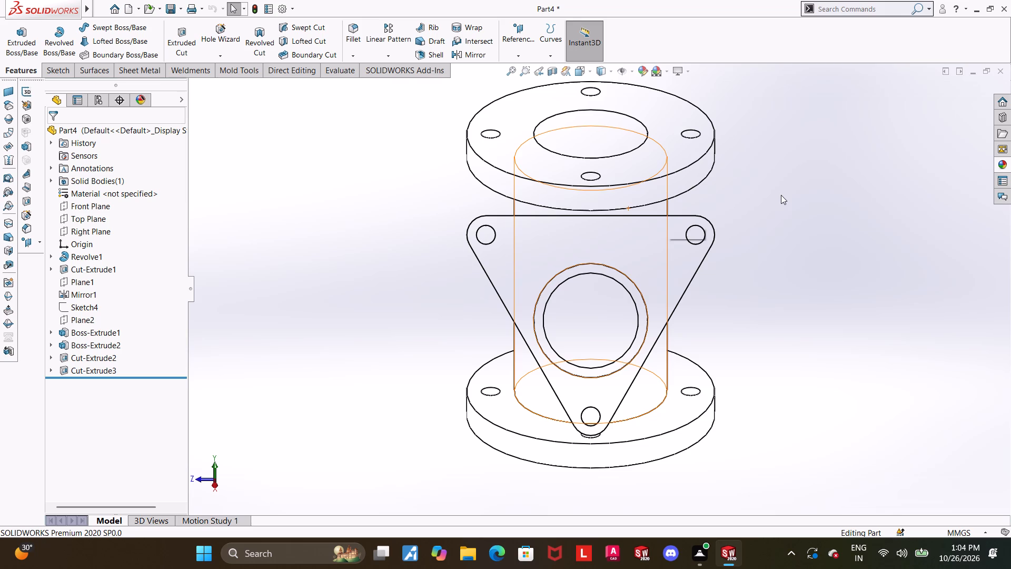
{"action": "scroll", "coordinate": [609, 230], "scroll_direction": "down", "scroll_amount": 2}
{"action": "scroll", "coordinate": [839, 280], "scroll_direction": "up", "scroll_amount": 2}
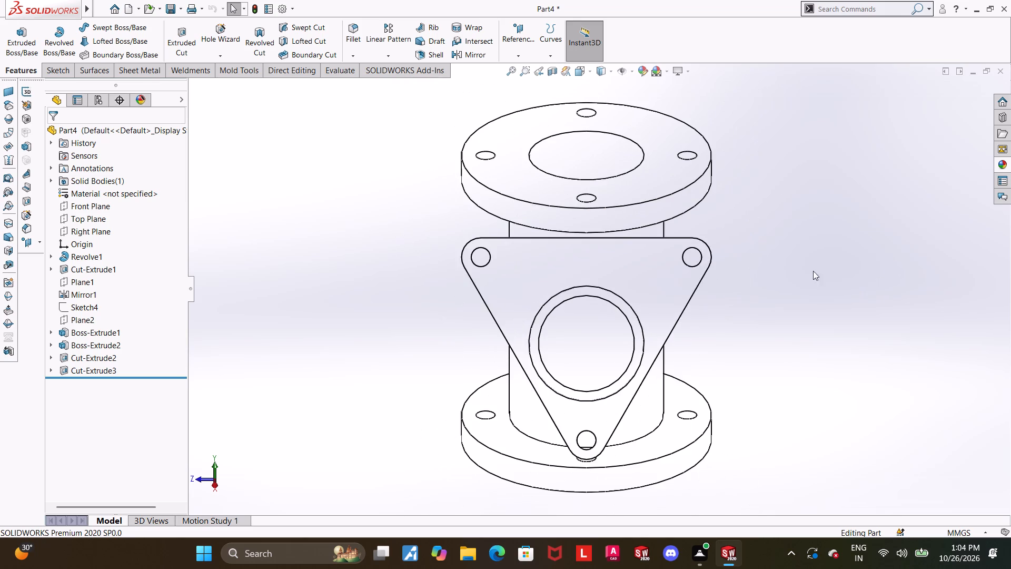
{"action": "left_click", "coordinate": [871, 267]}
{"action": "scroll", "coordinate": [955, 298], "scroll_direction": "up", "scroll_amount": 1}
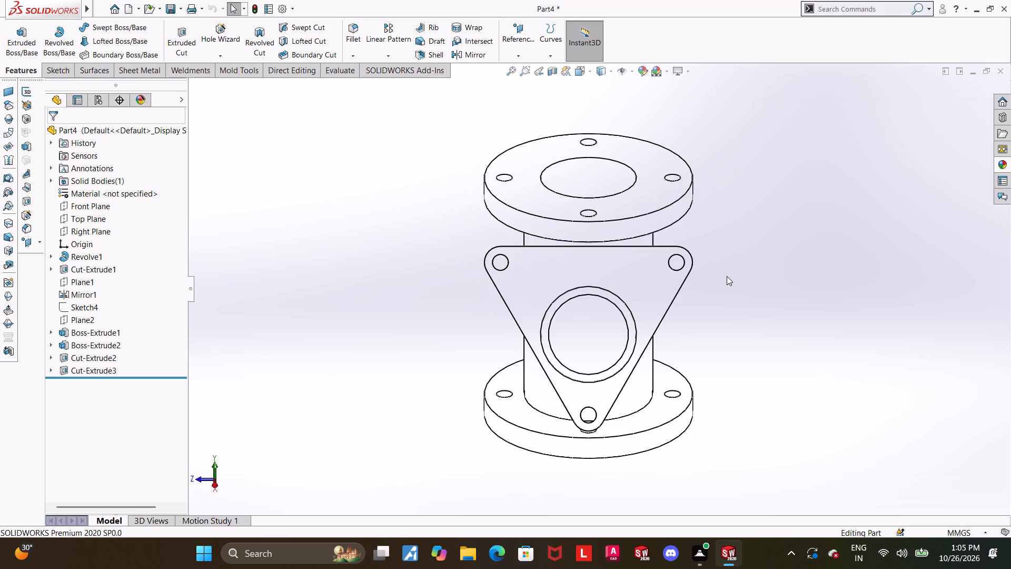
Orient the part to the isometric view and switch the display style to Shaded With Edges.
{"action": "key", "text": "ctrl+7"}
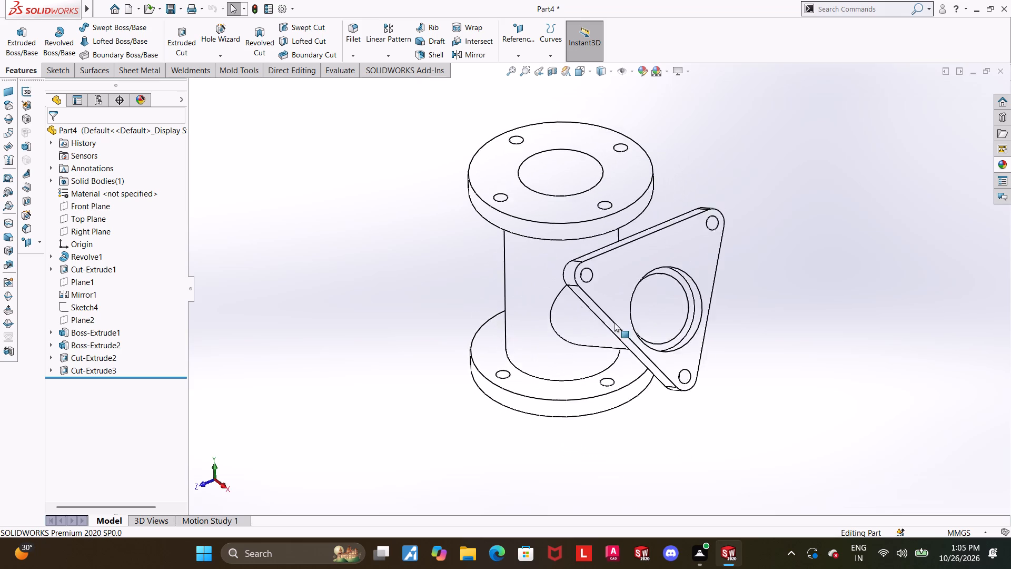
{"action": "left_click", "coordinate": [614, 73]}
{"action": "left_click", "coordinate": [607, 77]}
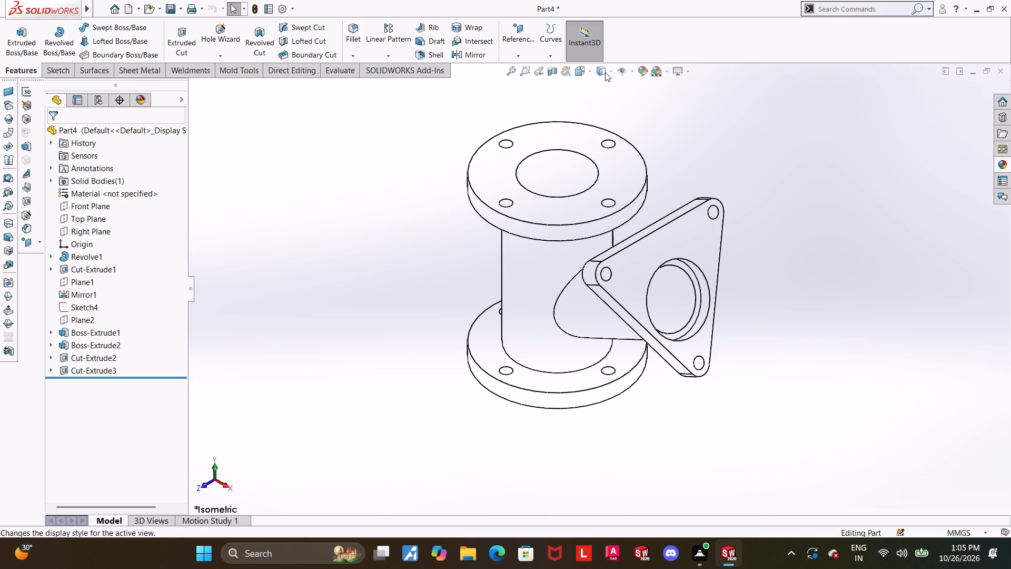
{"action": "left_click", "coordinate": [606, 70]}
{"action": "left_click", "coordinate": [604, 89]}
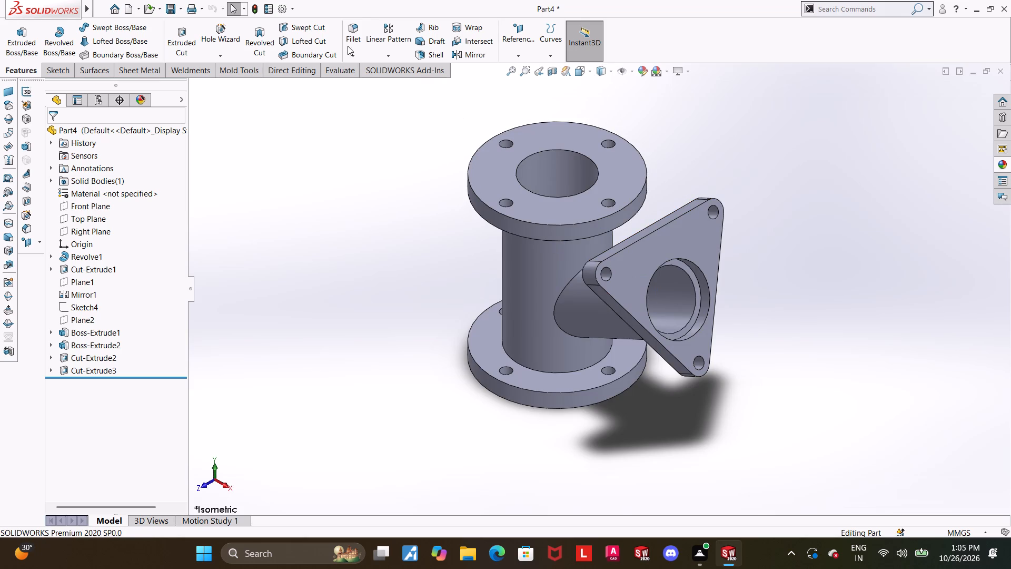
Fillet four edges with a 3 mm radius: the branch's junctions with the main pipe and triangular flange, and the pipe's junctions with both round flanges.
{"action": "left_click", "coordinate": [350, 38]}
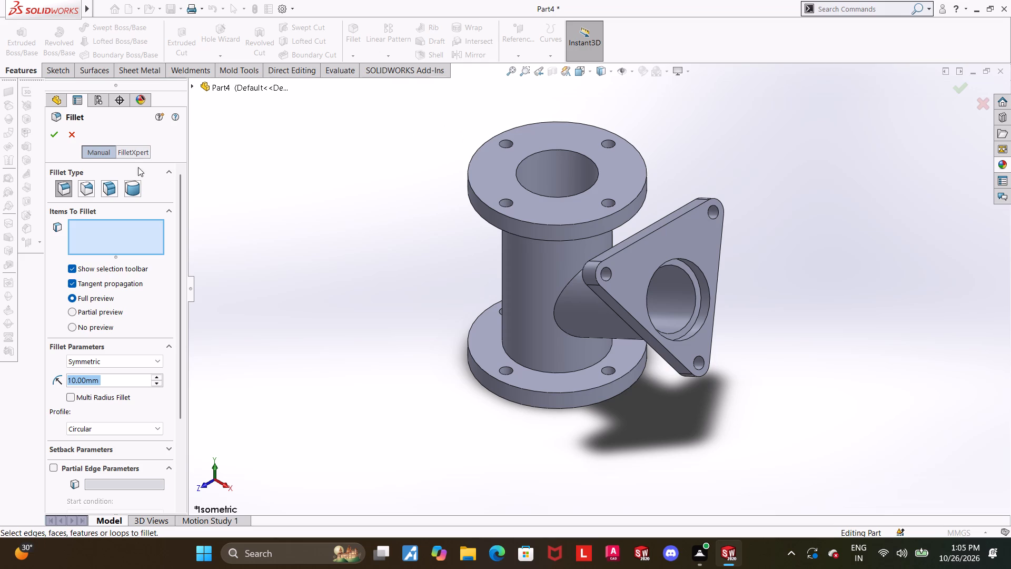
{"action": "key", "text": "3"}
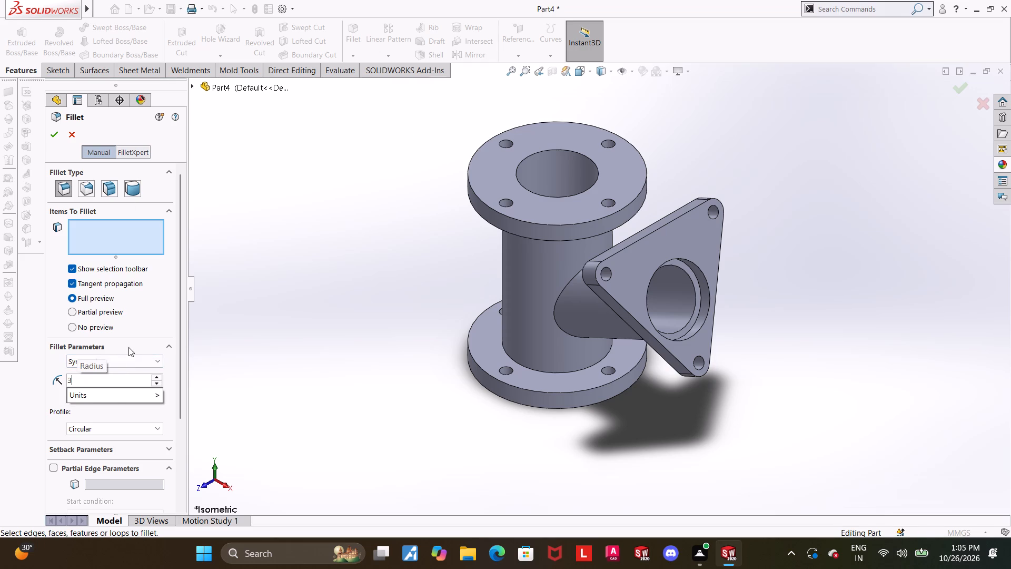
{"action": "key", "text": "Return"}
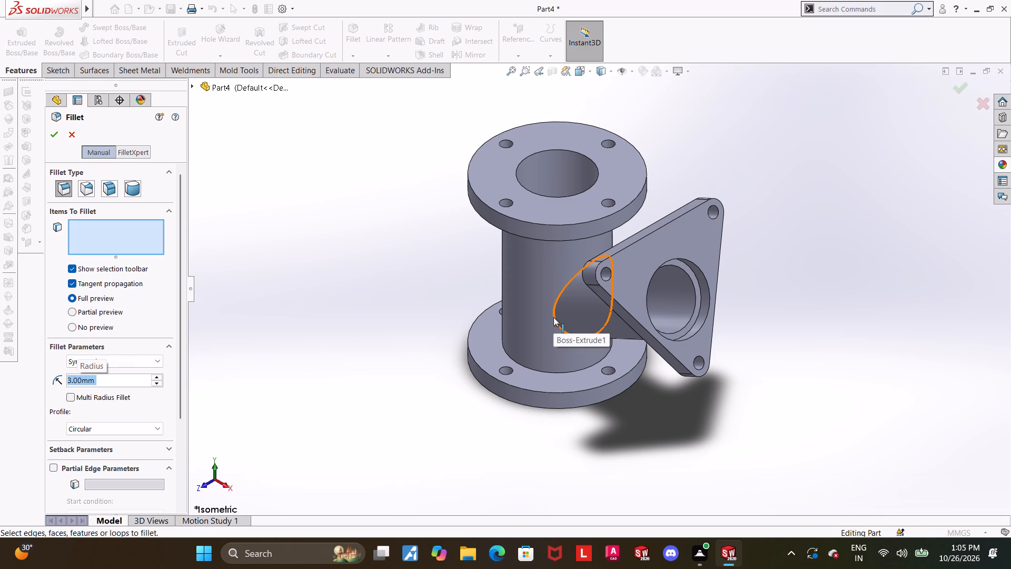
{"action": "left_click", "coordinate": [553, 317]}
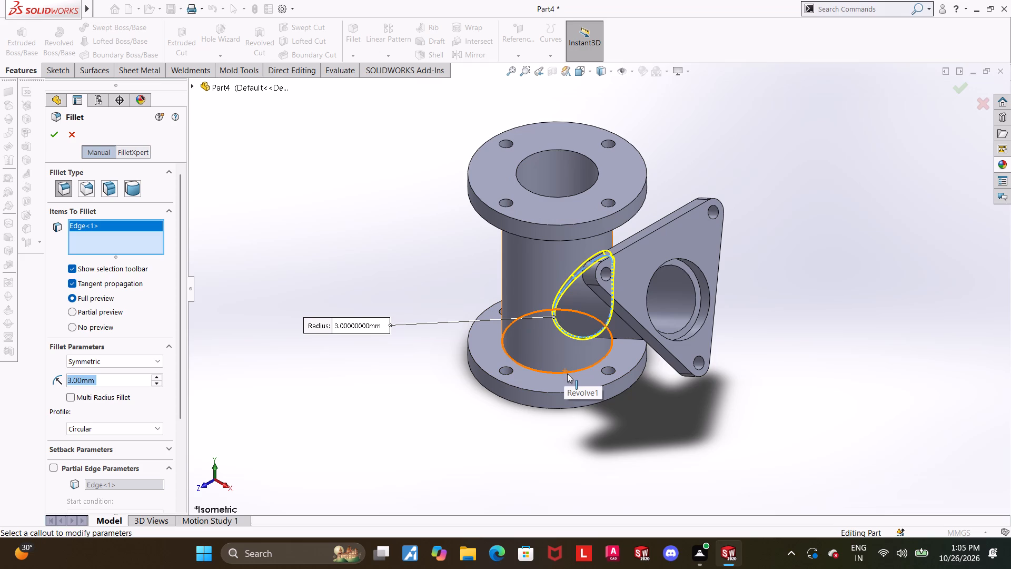
{"action": "left_click", "coordinate": [567, 374]}
{"action": "scroll", "coordinate": [728, 387], "scroll_direction": "up", "scroll_amount": 2}
{"action": "scroll", "coordinate": [718, 370], "scroll_direction": "down", "scroll_amount": 1}
{"action": "middle_click_drag", "start_coordinate": [726, 372], "coordinate": [735, 360]}
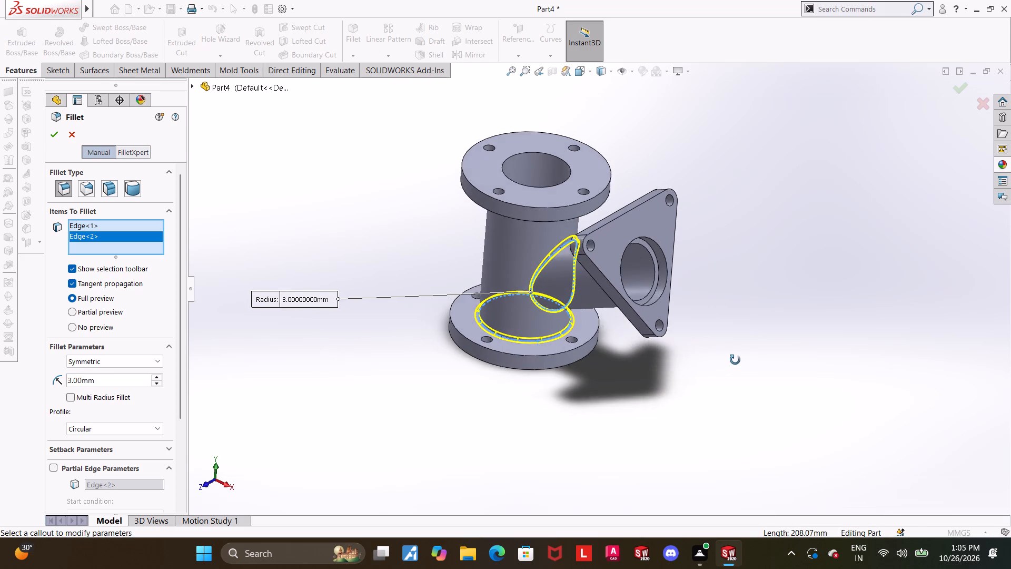
{"action": "middle_click_drag", "start_coordinate": [735, 360], "coordinate": [731, 258]}
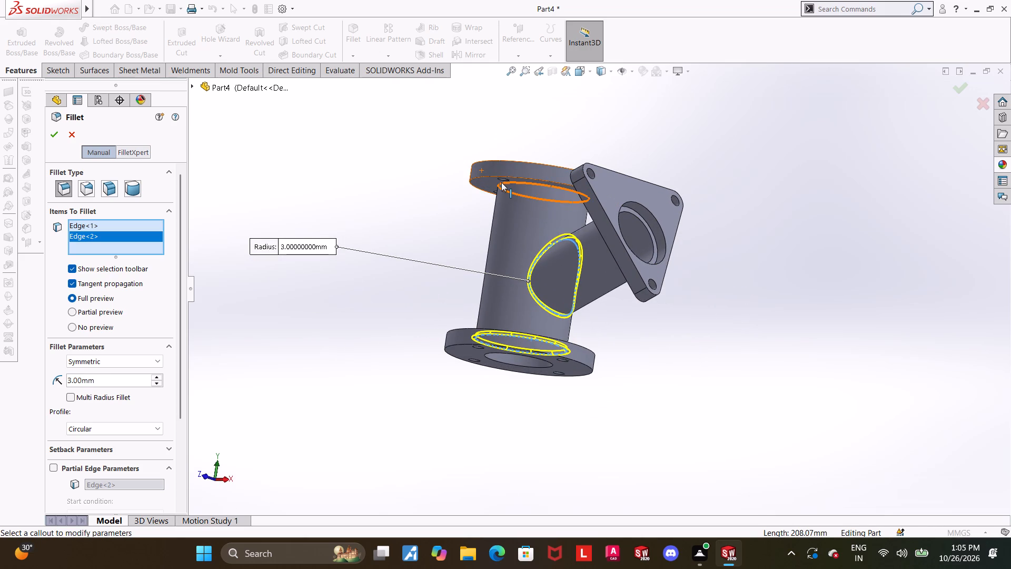
{"action": "left_click", "coordinate": [502, 183]}
{"action": "middle_click_drag", "start_coordinate": [745, 224], "coordinate": [722, 301]}
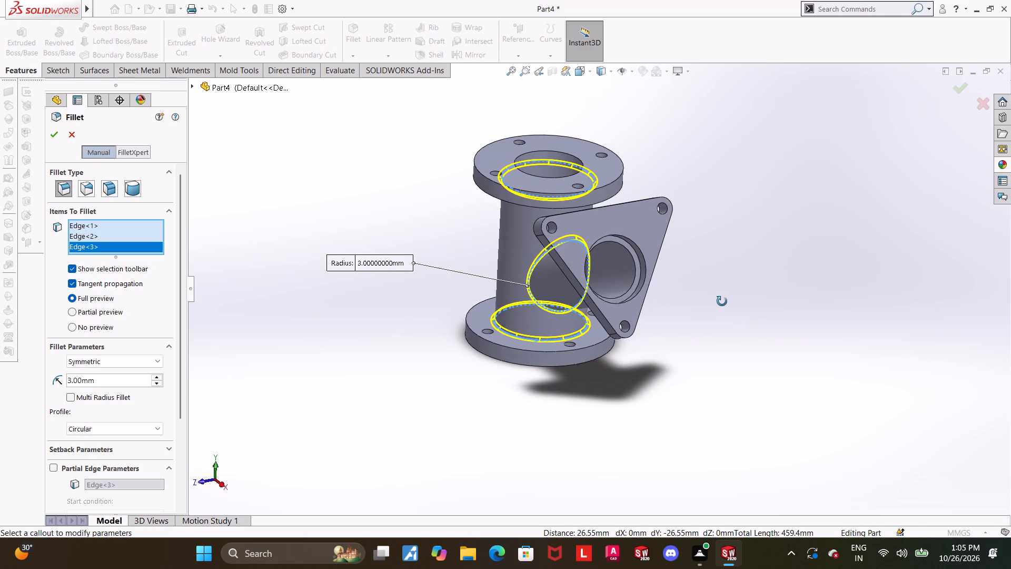
{"action": "middle_click_drag", "start_coordinate": [722, 301], "coordinate": [711, 287]}
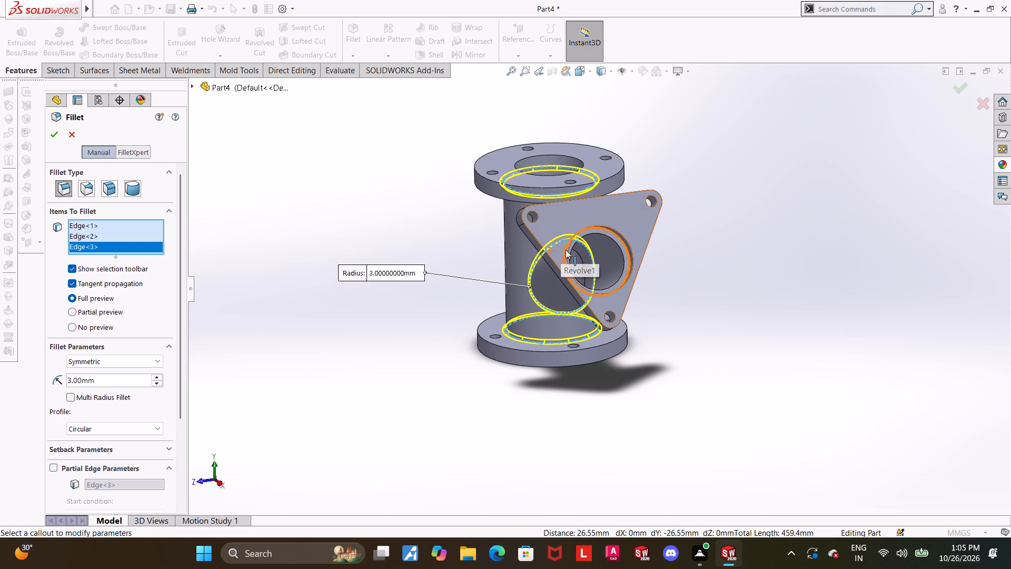
{"action": "middle_click_drag", "start_coordinate": [567, 250], "coordinate": [675, 287]}
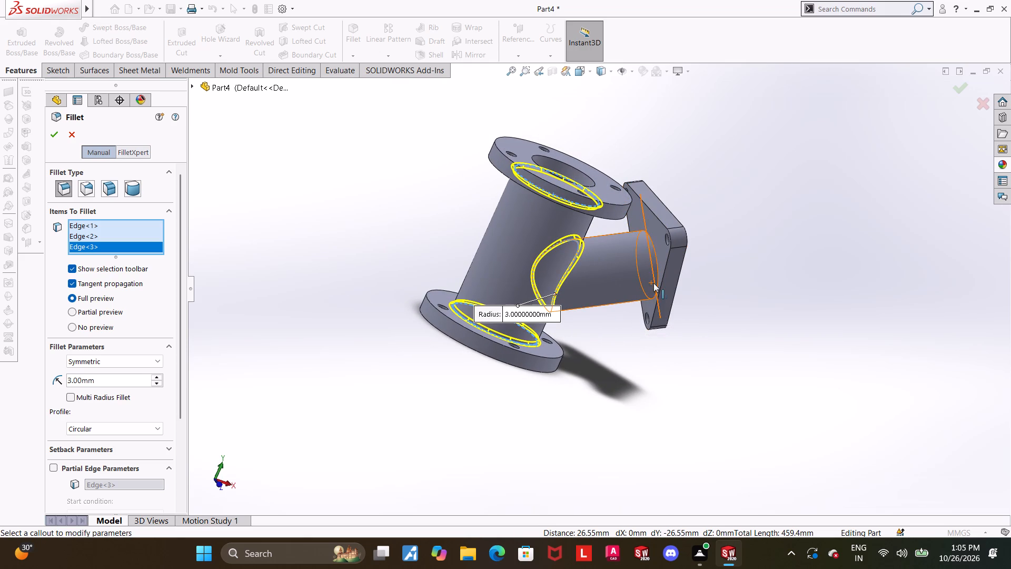
{"action": "left_click", "coordinate": [657, 283]}
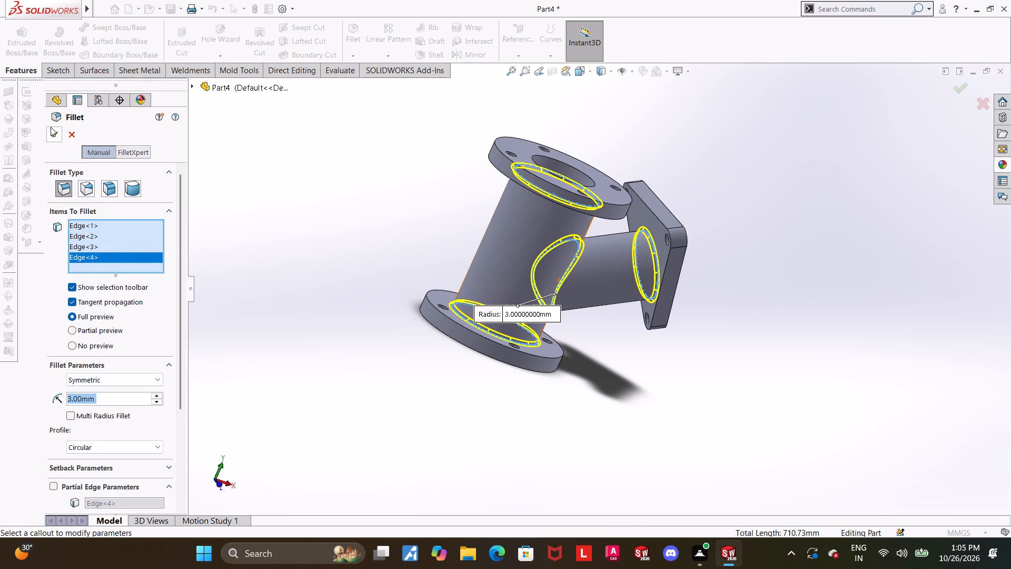
{"action": "left_click", "coordinate": [57, 130]}
{"action": "left_click", "coordinate": [636, 364]}
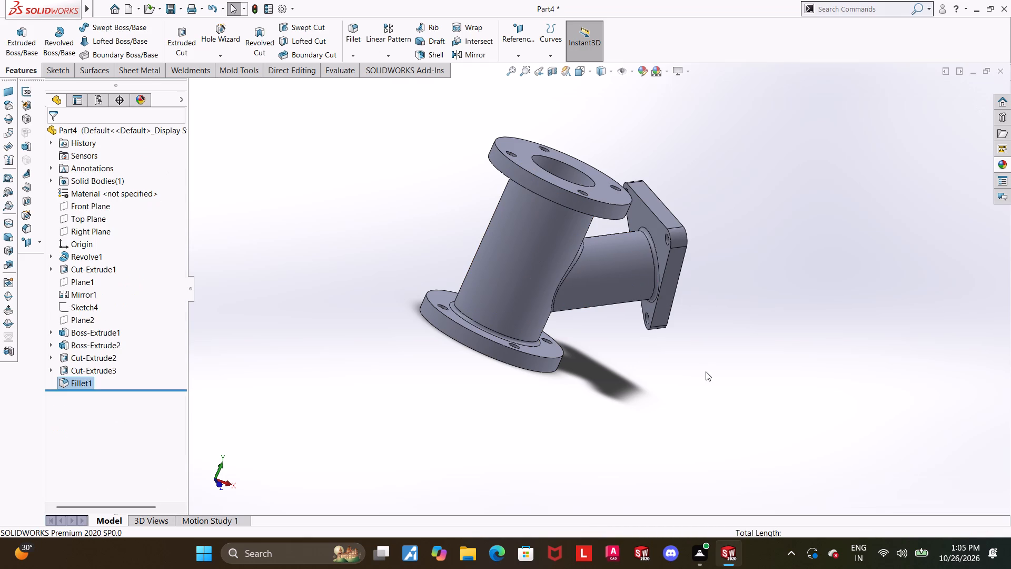
Change the whole part's appearance to the light violet-blue swatch of the standard color palette, shown from the isometric view.
{"action": "key", "text": "ctrl+7"}
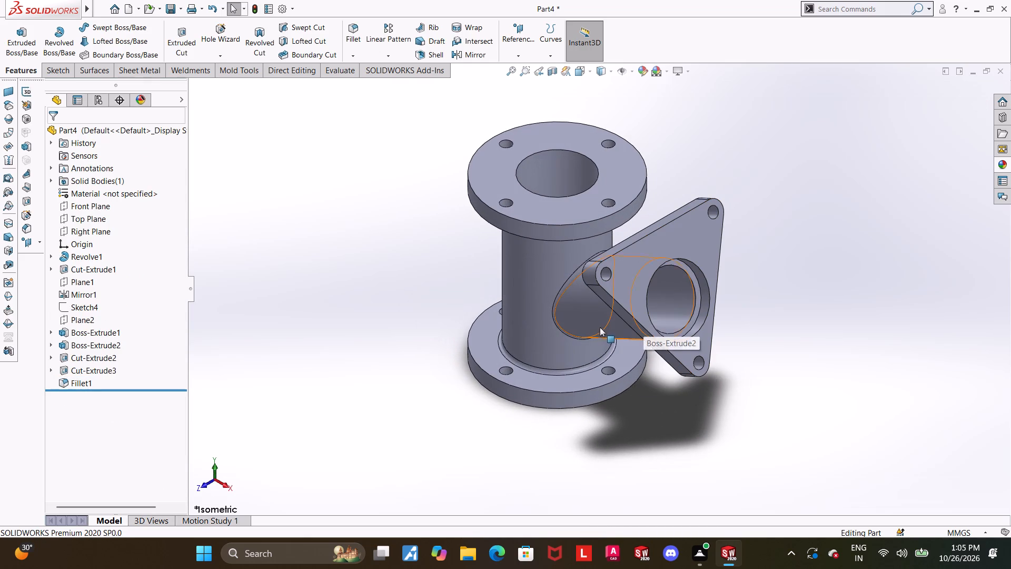
{"action": "right_click", "coordinate": [154, 127]}
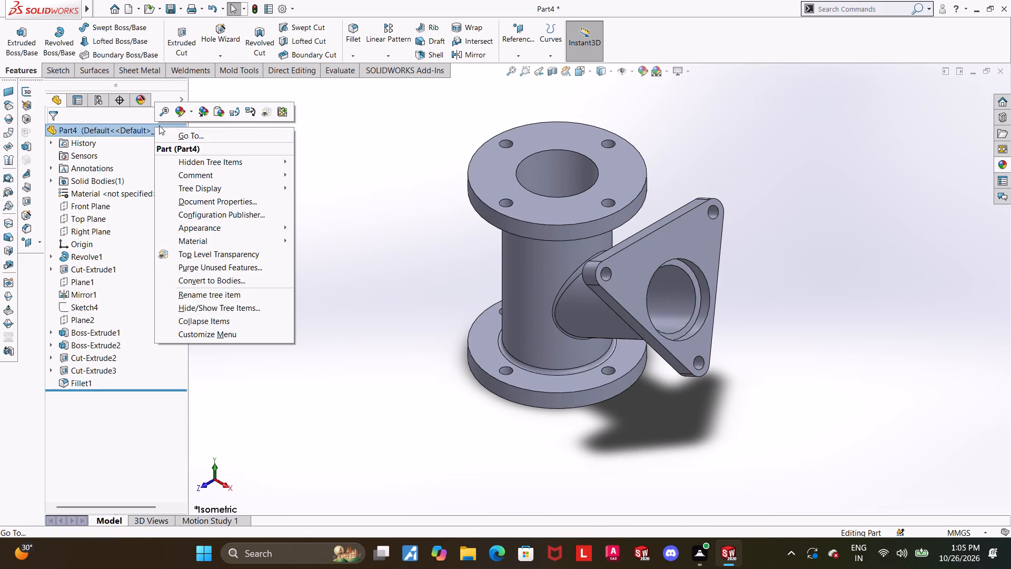
{"action": "left_click", "coordinate": [180, 116]}
{"action": "left_click", "coordinate": [195, 134]}
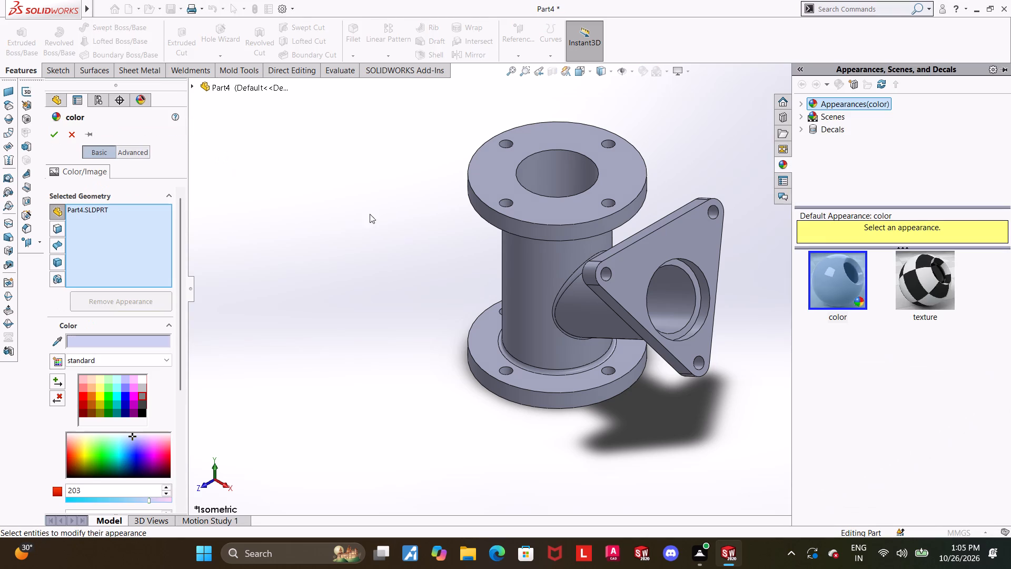
{"action": "left_click", "coordinate": [135, 399]}
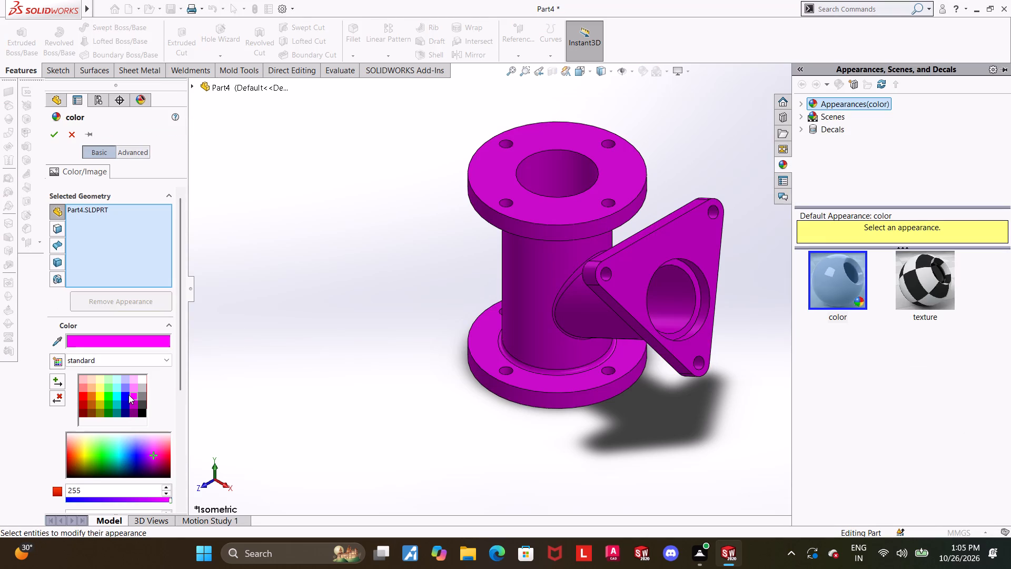
{"action": "left_click", "coordinate": [133, 389]}
{"action": "left_click", "coordinate": [127, 389]}
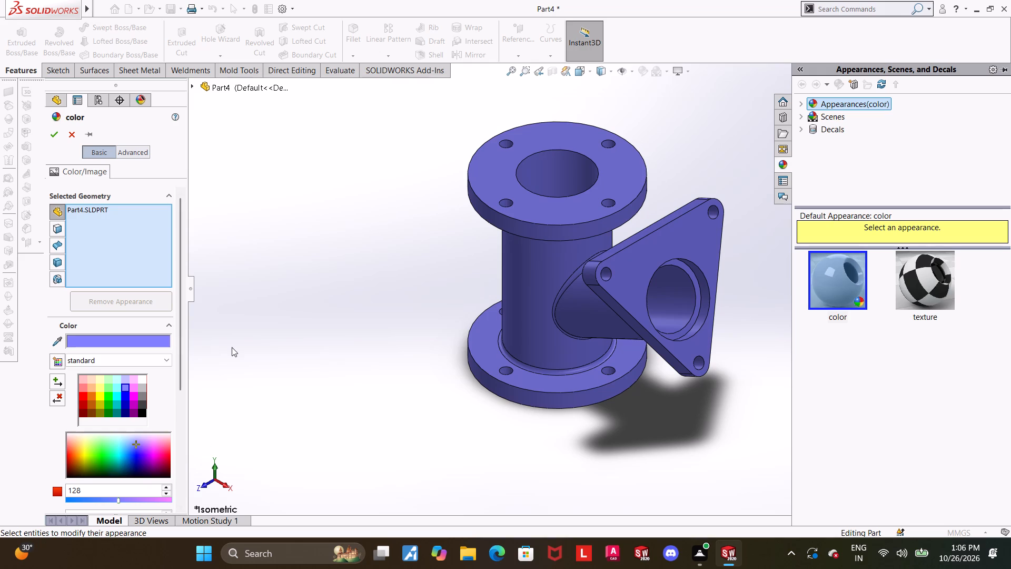
{"action": "left_click", "coordinate": [52, 130]}
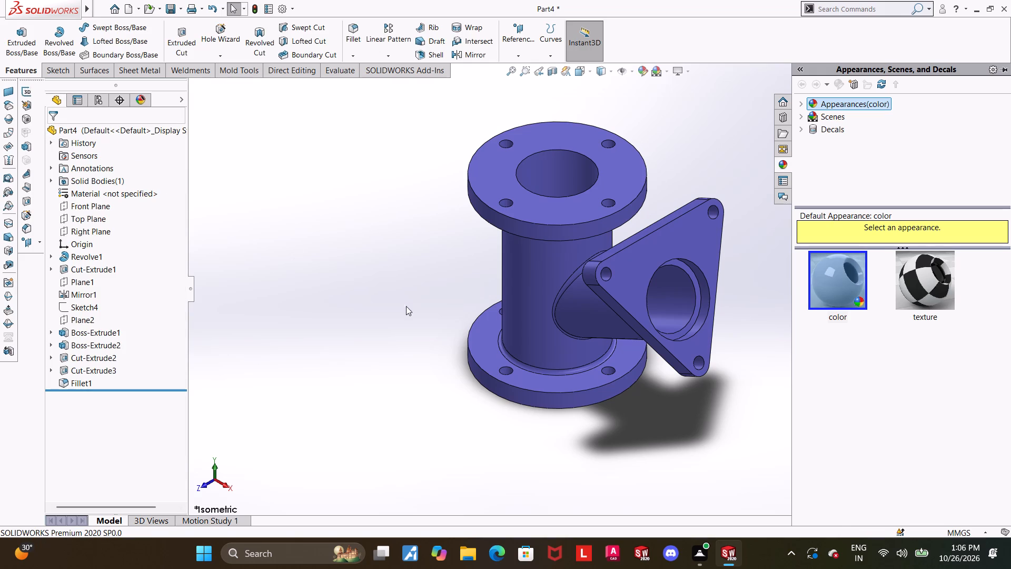
Examine the coloured, filleted part from below and from the side, and return to an enlarged isometric view.
{"action": "left_click", "coordinate": [406, 306]}
{"action": "scroll", "coordinate": [491, 293], "scroll_direction": "down", "scroll_amount": 1}
{"action": "scroll", "coordinate": [600, 234], "scroll_direction": "up", "scroll_amount": 1}
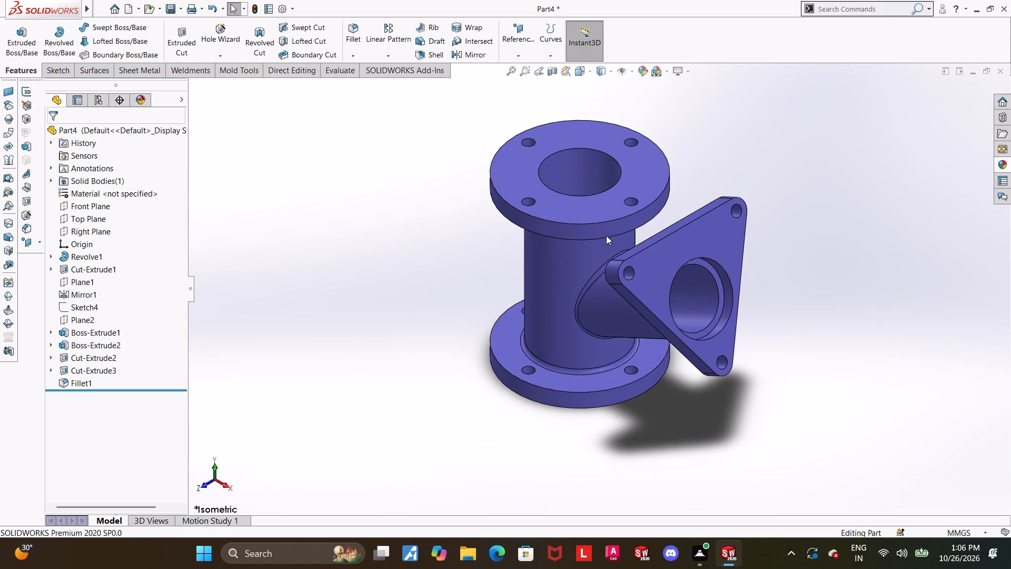
{"action": "scroll", "coordinate": [683, 225], "scroll_direction": "down", "scroll_amount": 1}
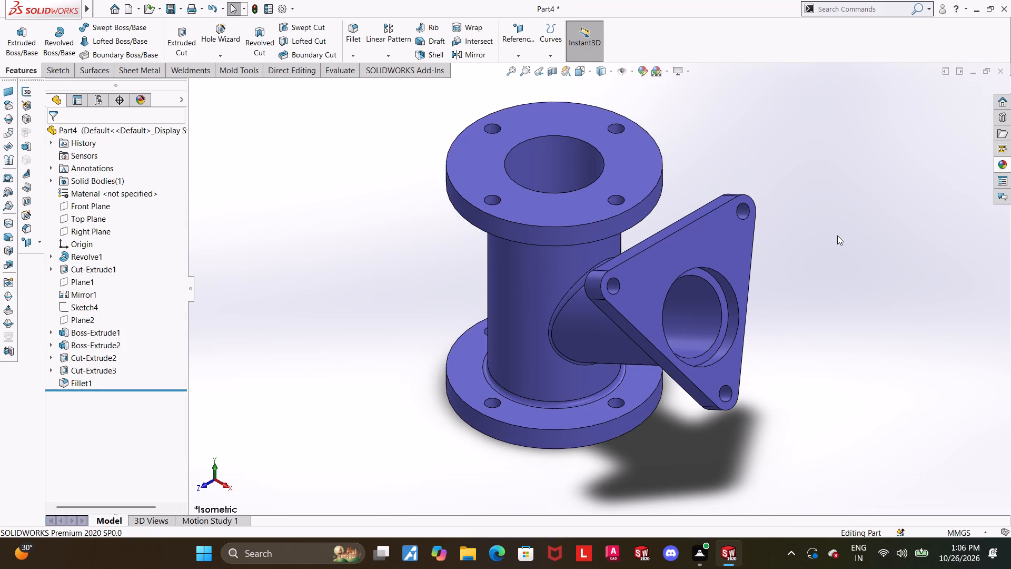
{"action": "left_click", "coordinate": [837, 236]}
{"action": "middle_click_drag", "start_coordinate": [619, 353], "coordinate": [623, 203]}
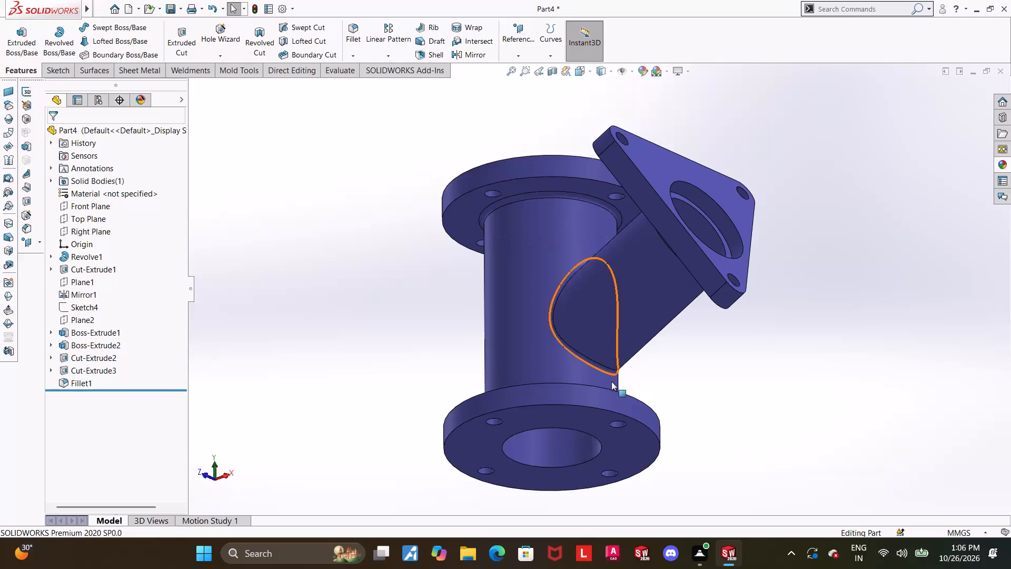
{"action": "middle_click_drag", "start_coordinate": [702, 319], "coordinate": [699, 427]}
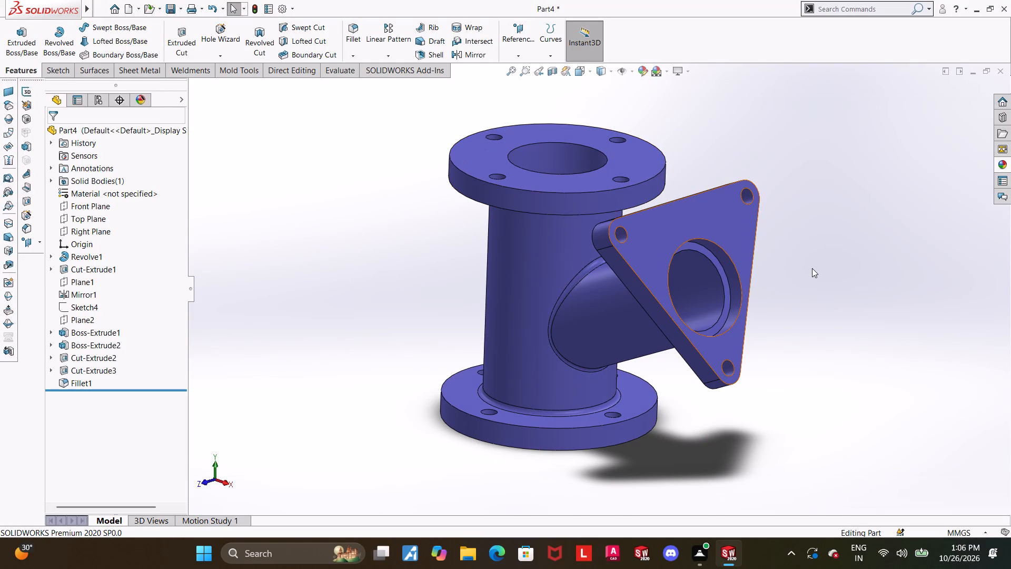
{"action": "key", "text": "ctrl+7"}
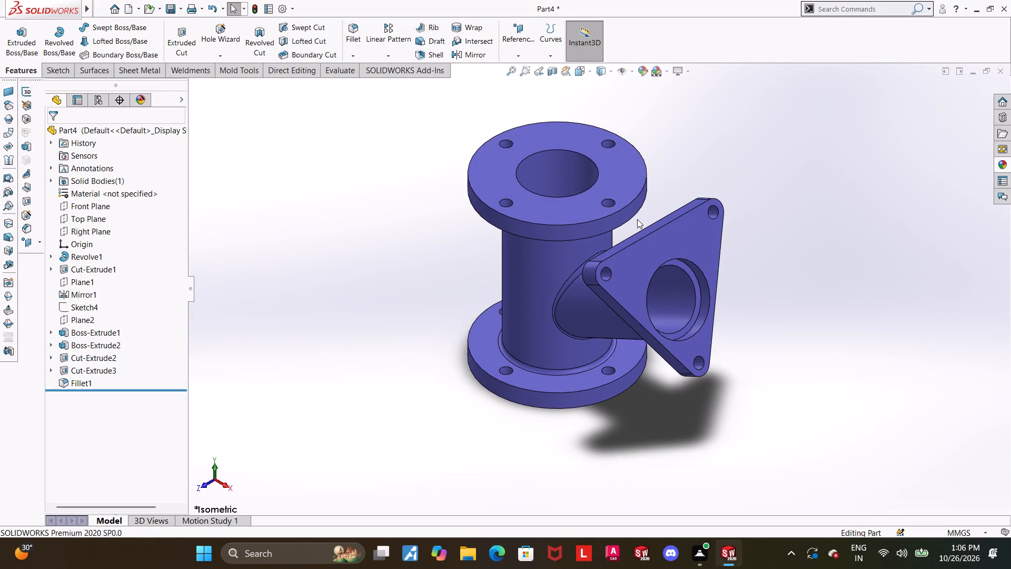
{"action": "scroll", "coordinate": [637, 219], "scroll_direction": "down", "scroll_amount": 1}
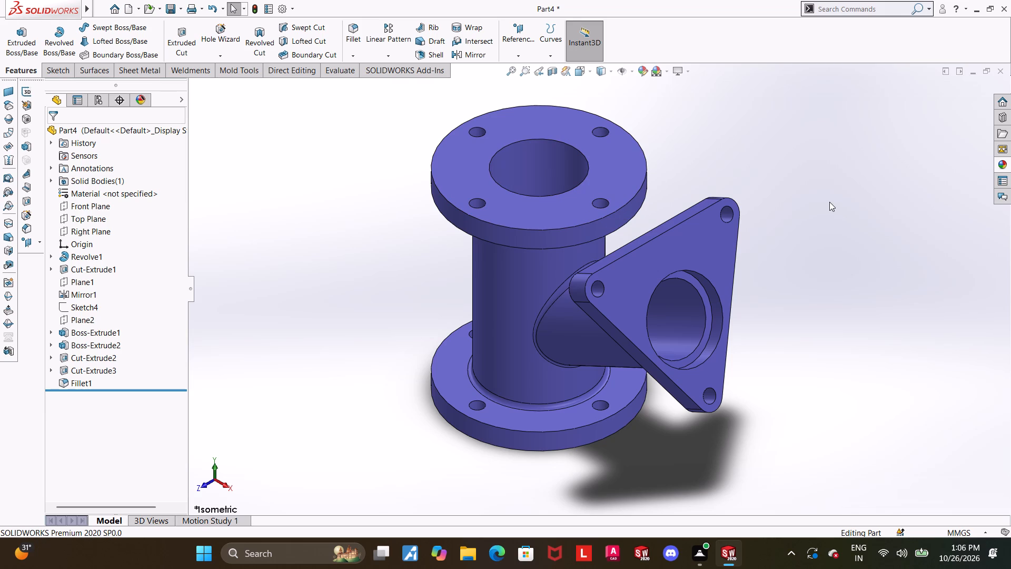
{"action": "left_click", "coordinate": [826, 237]}
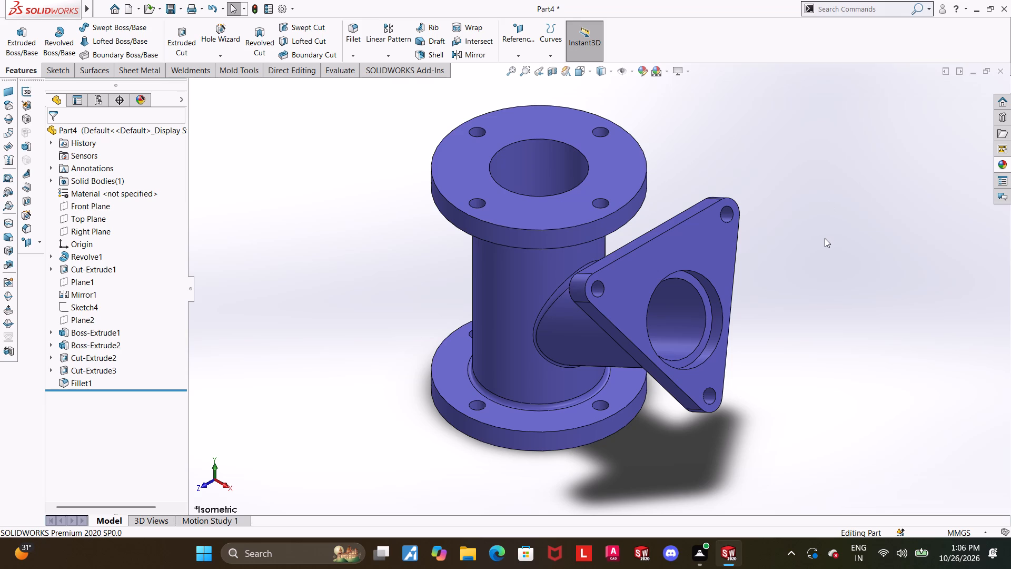
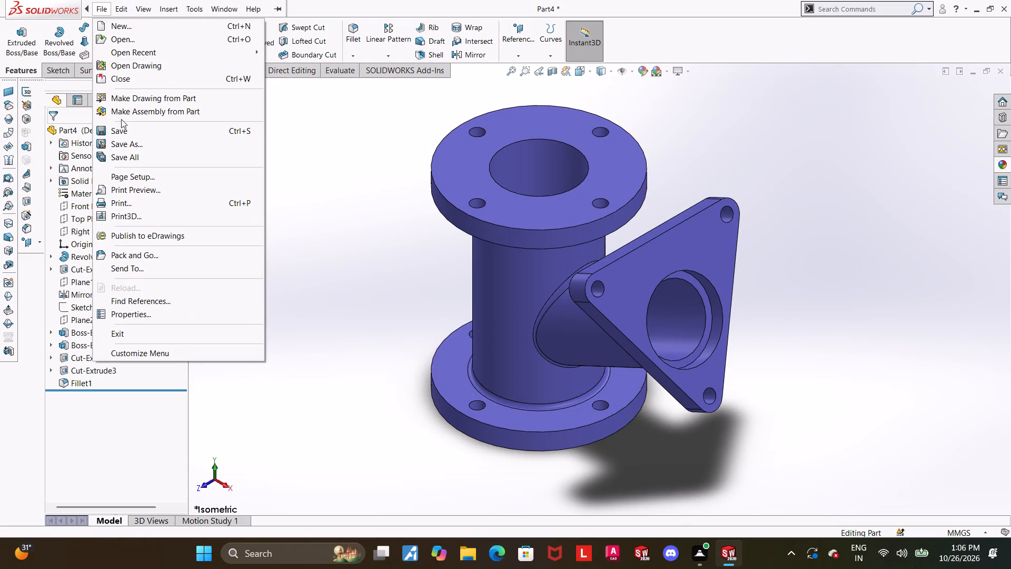
Save the part in the Downloads folder under the file name Tee junction pipe.
{"action": "left_click", "coordinate": [124, 140]}
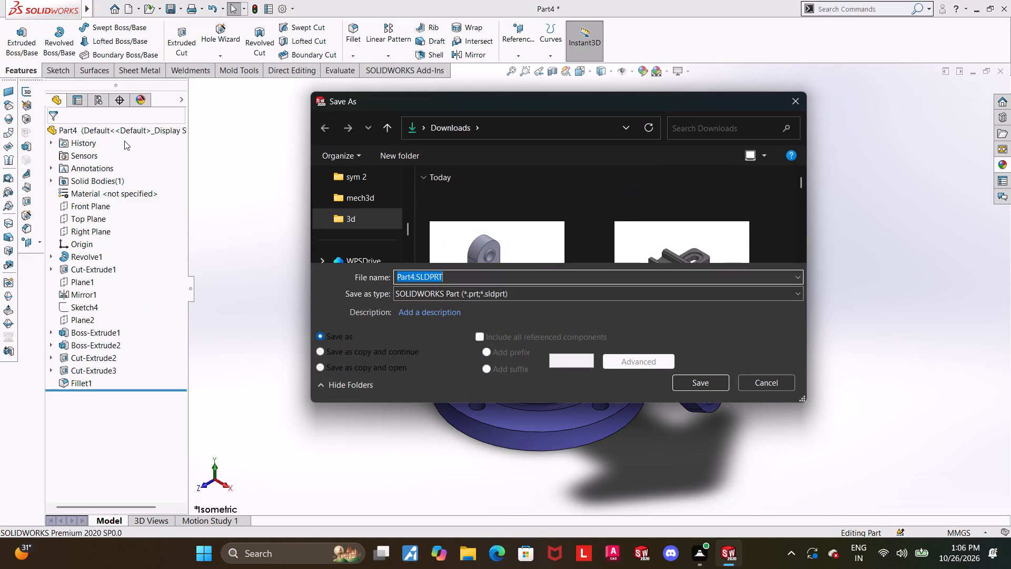
{"action": "type", "text": "TEE"}
{"action": "key", "text": "space"}
{"action": "key", "text": "BackSpace"}
{"action": "key", "text": "BackSpace"}
{"action": "key", "text": "BackSpace"}
{"action": "key", "text": "BackSpace"}
{"action": "key", "text": "BackSpace"}
{"action": "key", "text": "BackSpace"}
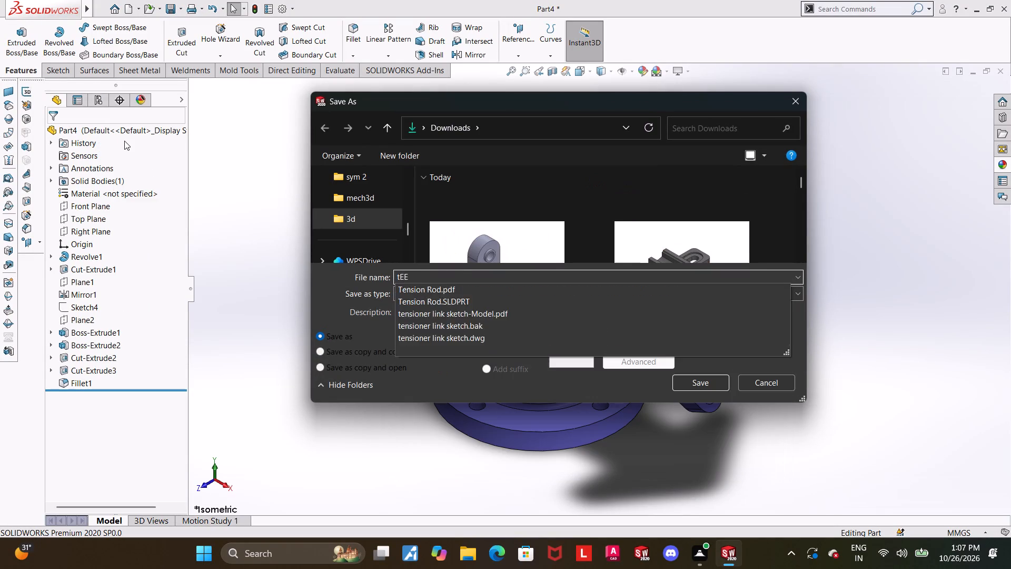
{"action": "key", "text": "BackSpace"}
{"action": "key", "text": "BackSpace"}
{"action": "key", "text": "BackSpace"}
{"action": "key", "text": "BackSpace"}
{"action": "key", "text": "BackSpace"}
{"action": "key", "text": "BackSpace"}
{"action": "key", "text": "BackSpace"}
{"action": "key", "text": "BackSpace"}
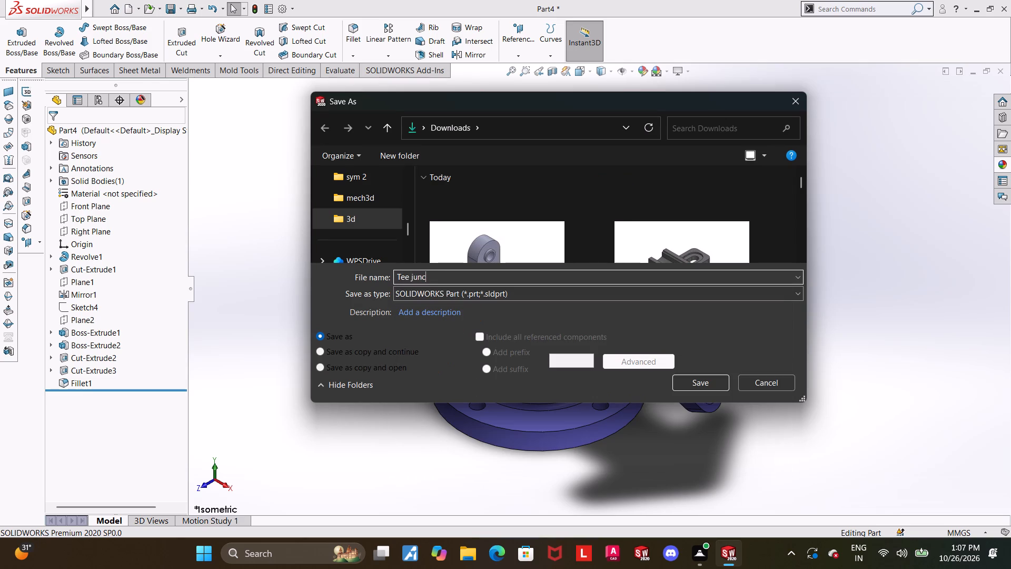
{"action": "type", "text": "pipe"}
{"action": "key", "text": "Return"}
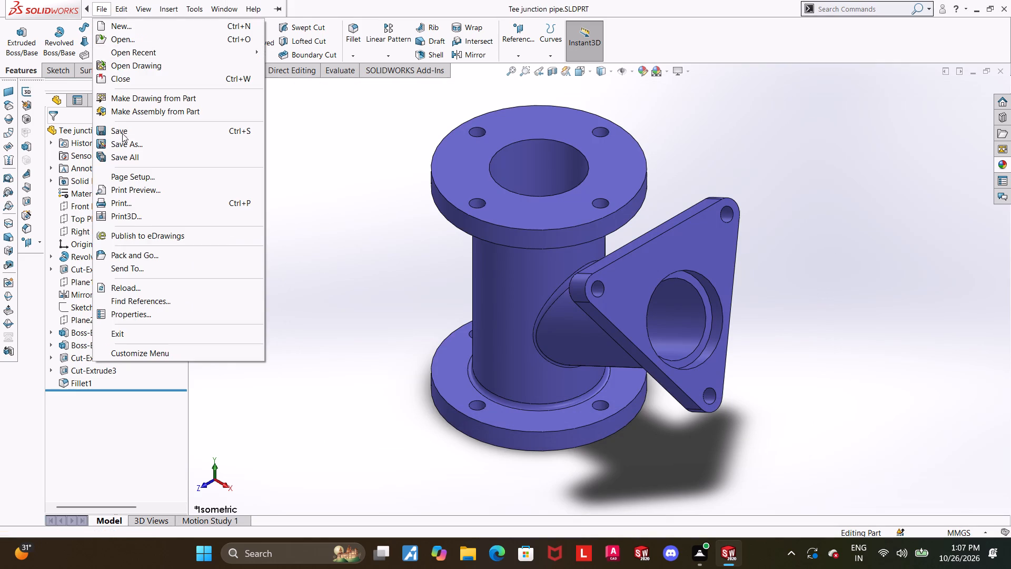
Save a copy of the part as an Adobe PDF named Tee junction pipe in the Downloads folder.
{"action": "left_click", "coordinate": [124, 142]}
{"action": "left_click", "coordinate": [457, 297]}
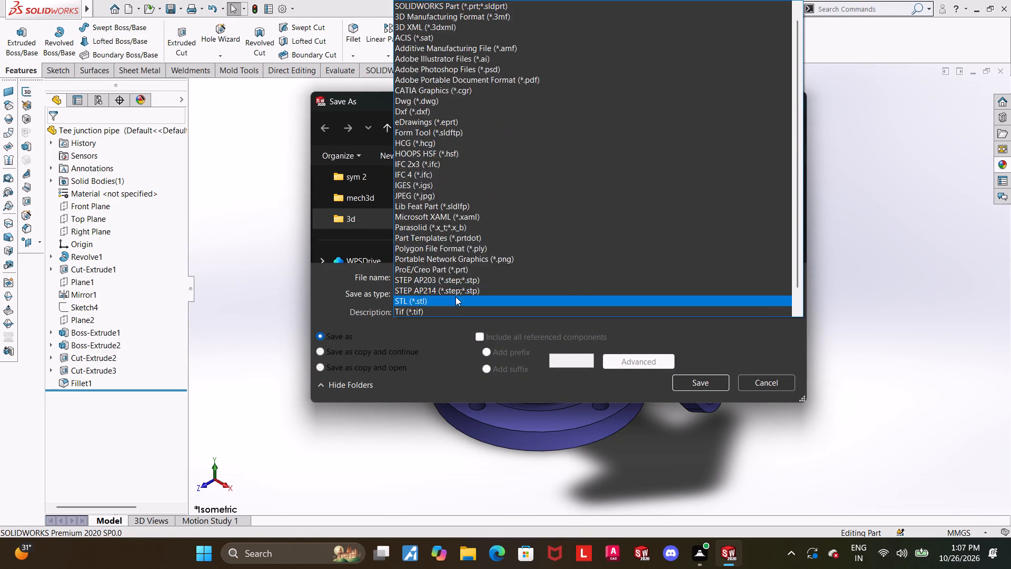
{"action": "left_click", "coordinate": [553, 80]}
{"action": "left_click", "coordinate": [700, 396]}
{"action": "left_click", "coordinate": [700, 398]}
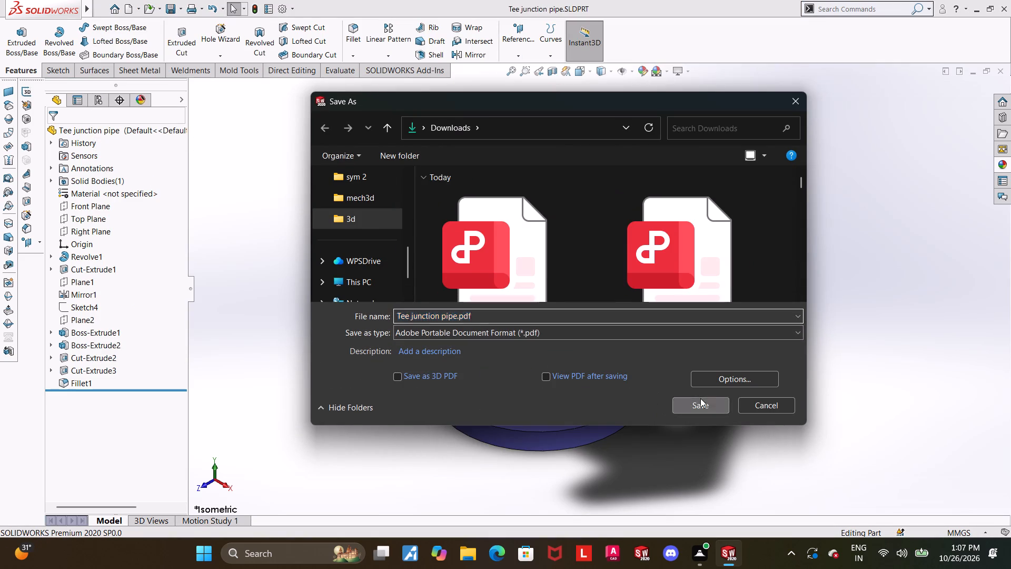